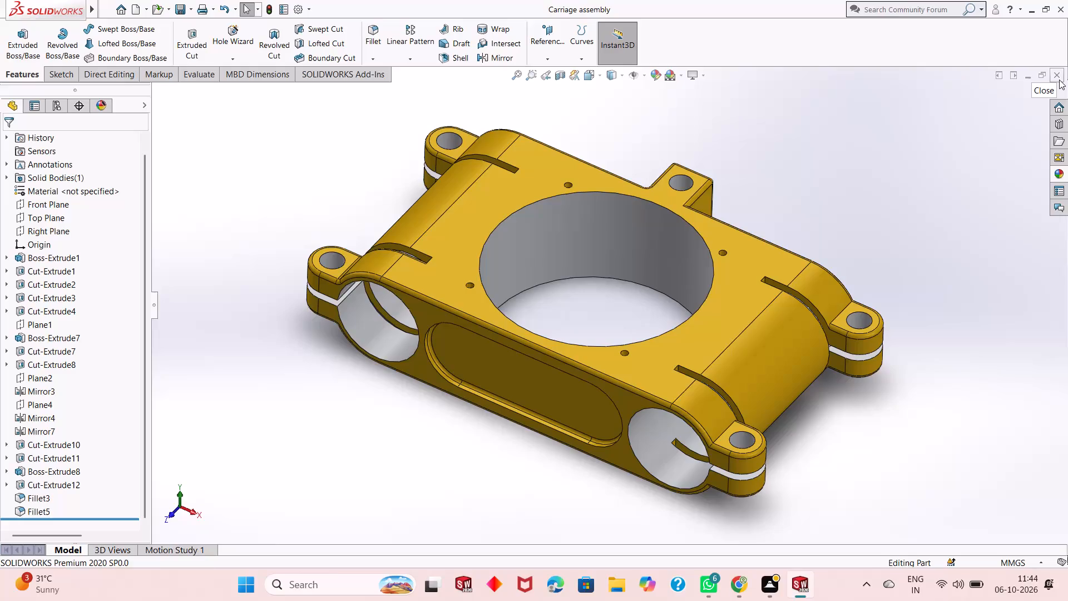
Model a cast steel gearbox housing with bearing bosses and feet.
Close the open carriage part and create a new part document.
left_click(1059, 80)
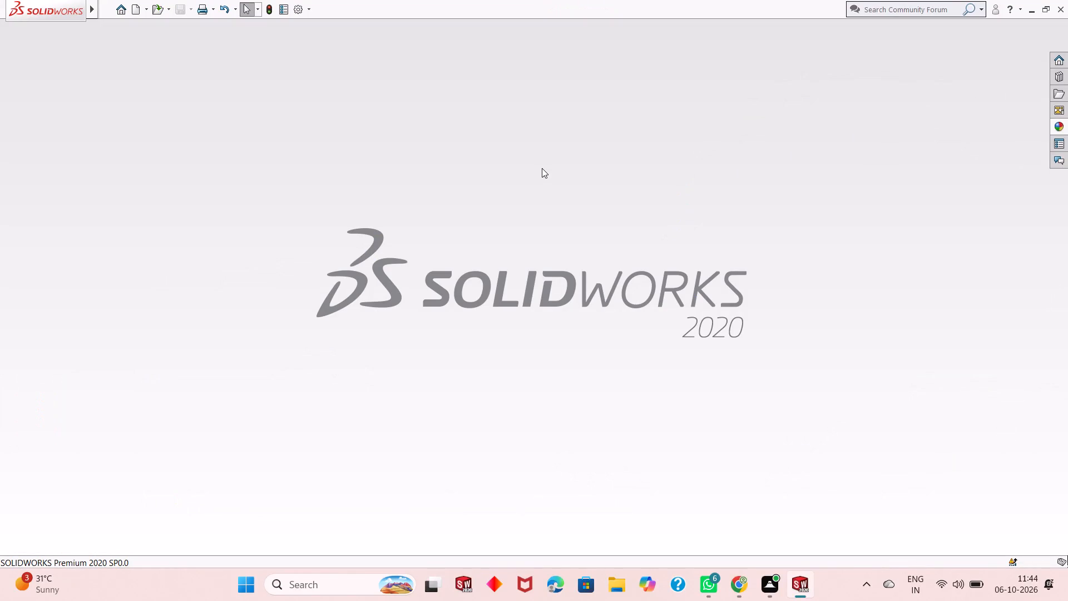
left_click(134, 12)
double_click(260, 285)
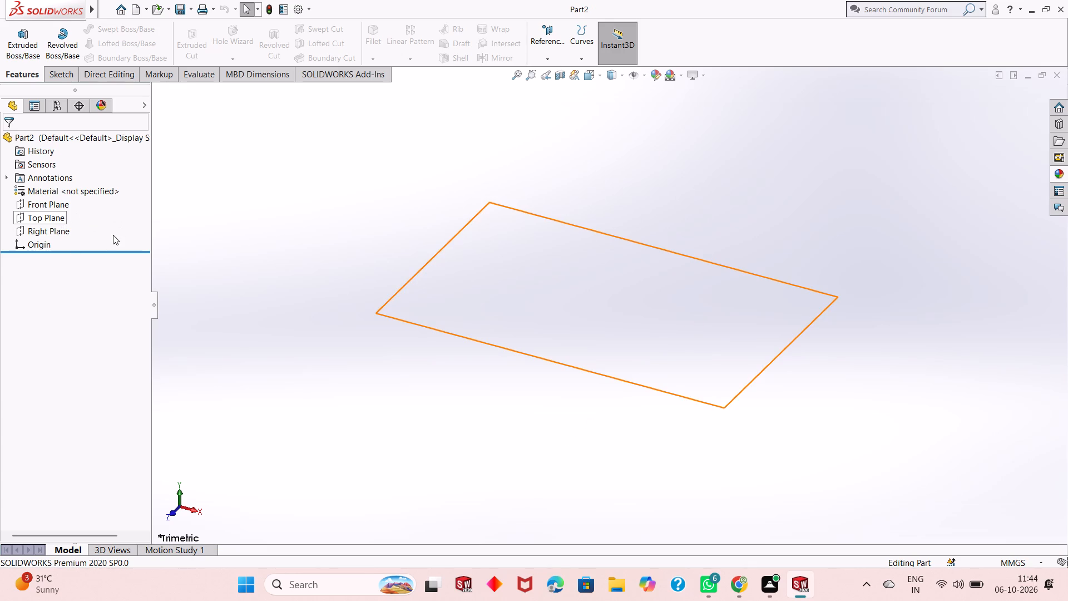
Sketch a center rectangle about 181 by 89 mm on the Top Plane, centred on the origin.
left_click(56, 218)
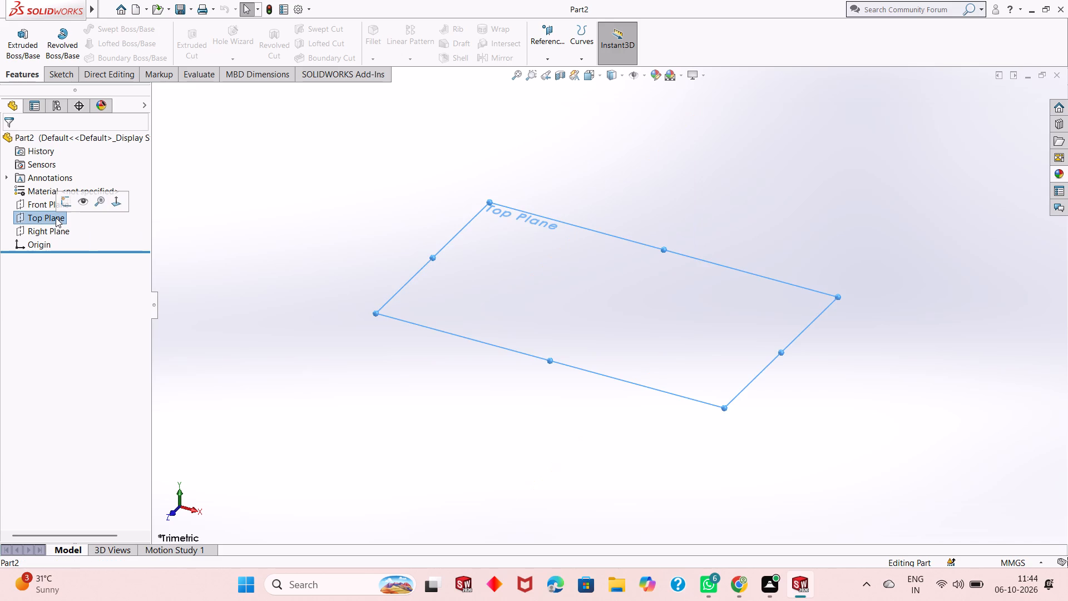
left_click(66, 203)
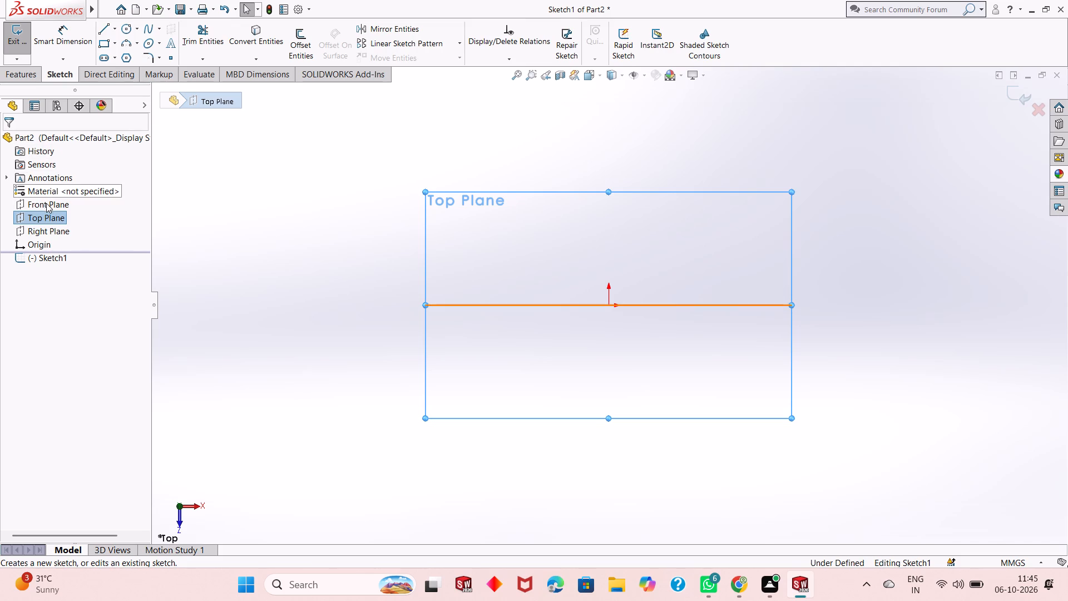
left_click(116, 43)
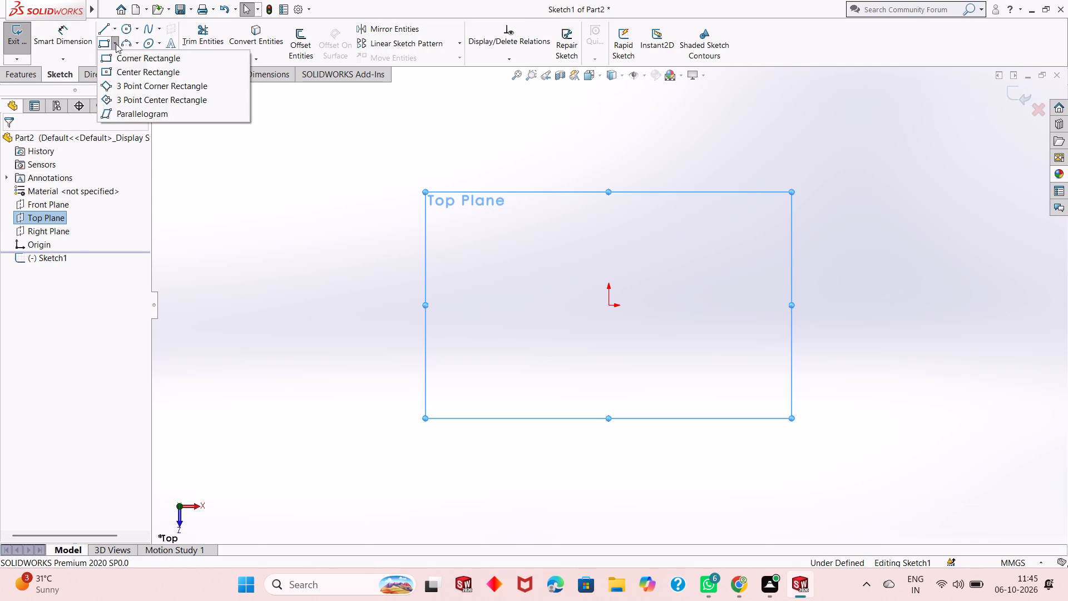
left_click(126, 73)
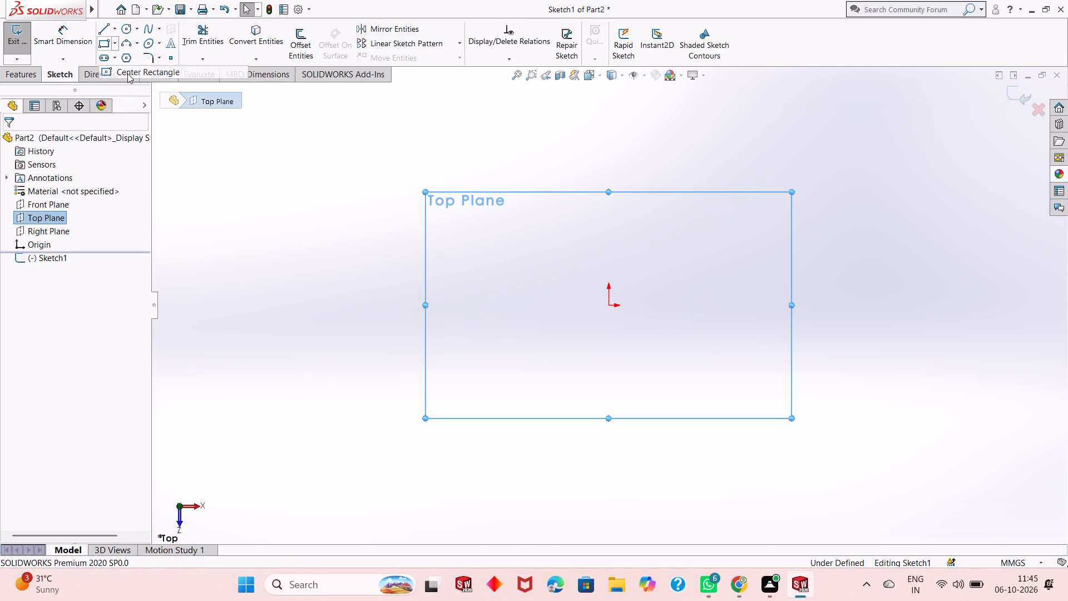
left_click(611, 307)
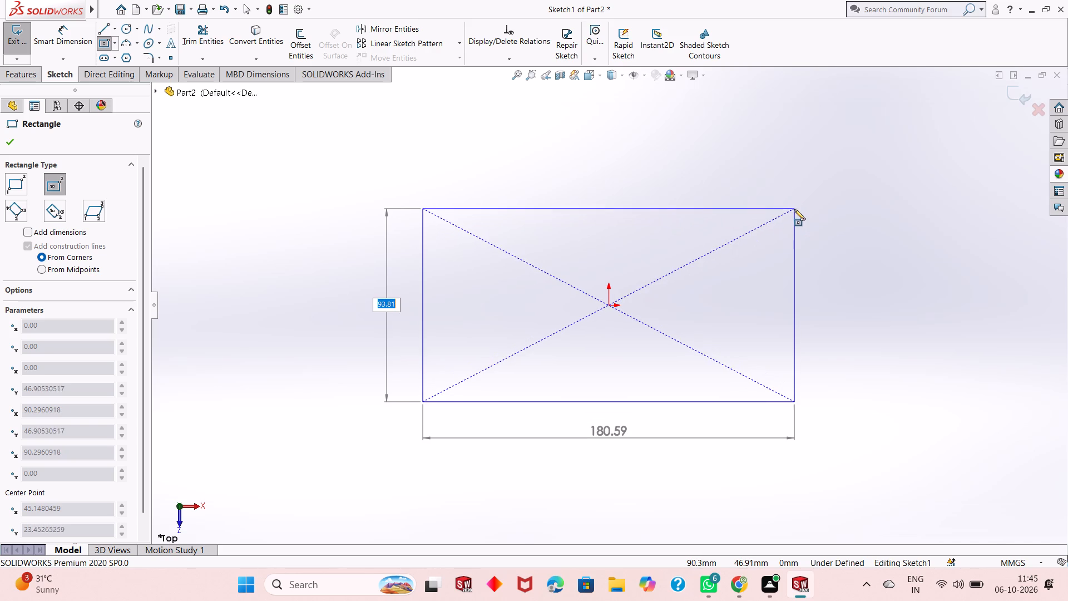
left_click(794, 214)
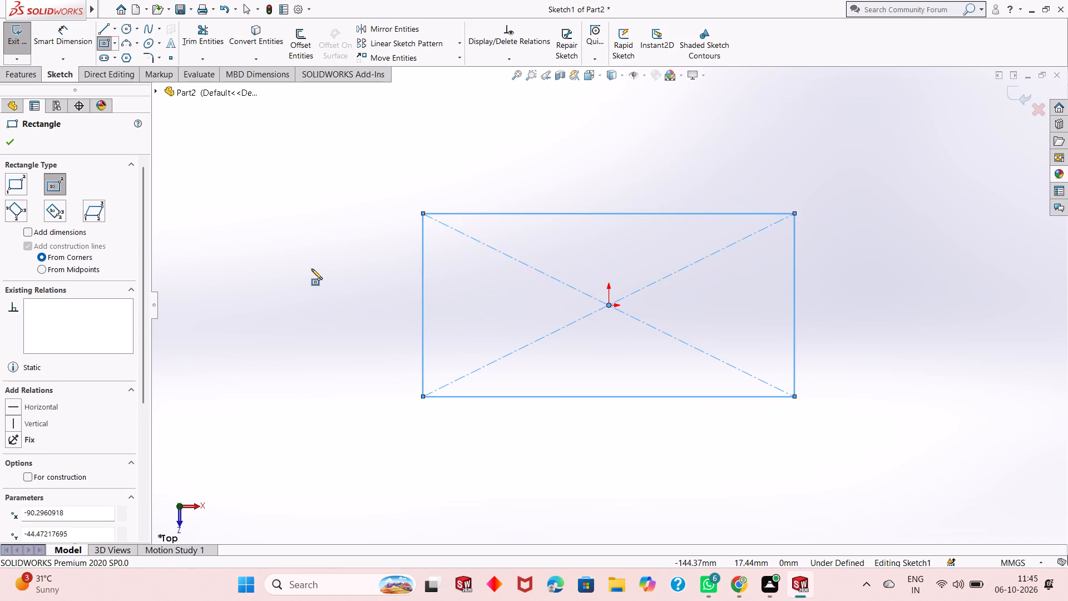
right_click(311, 269)
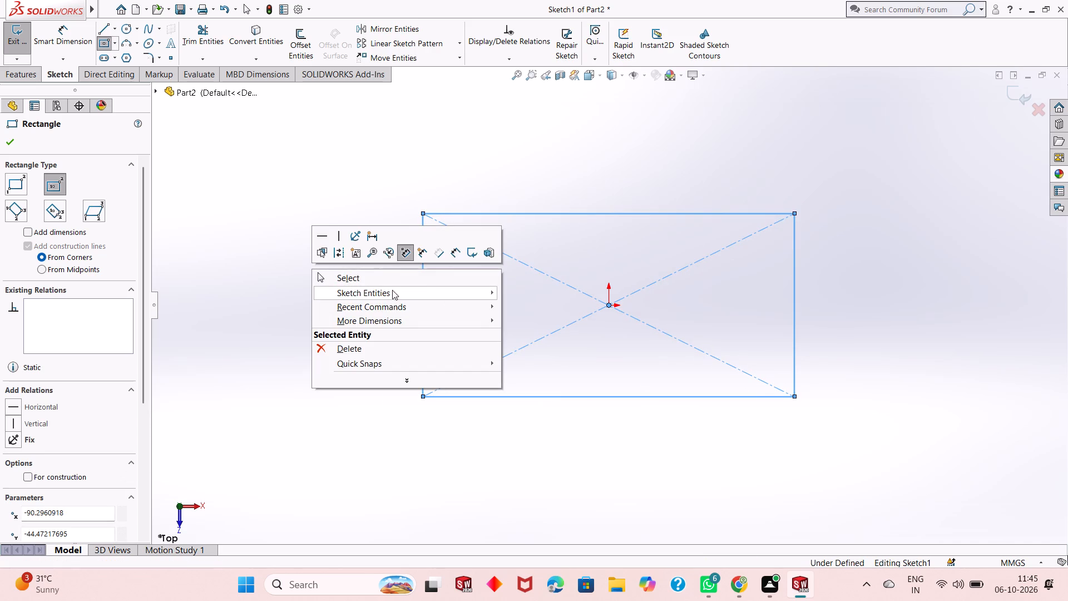
left_click(373, 278)
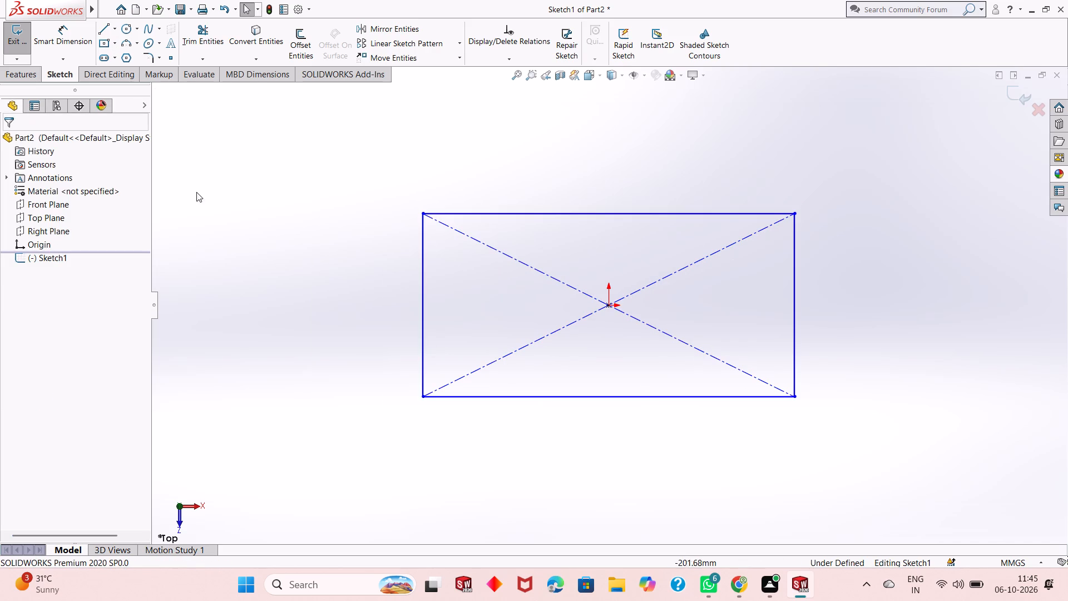
Dimension the rectangle's horizontal side to 150+18+18, giving 186 mm.
left_click(53, 36)
left_click(595, 395)
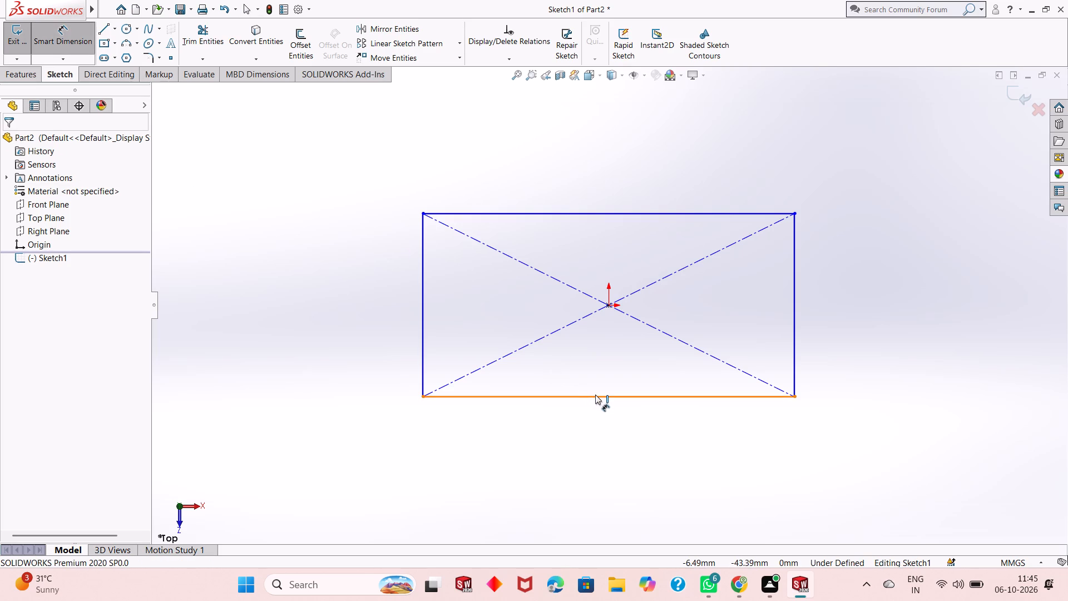
left_click(597, 444)
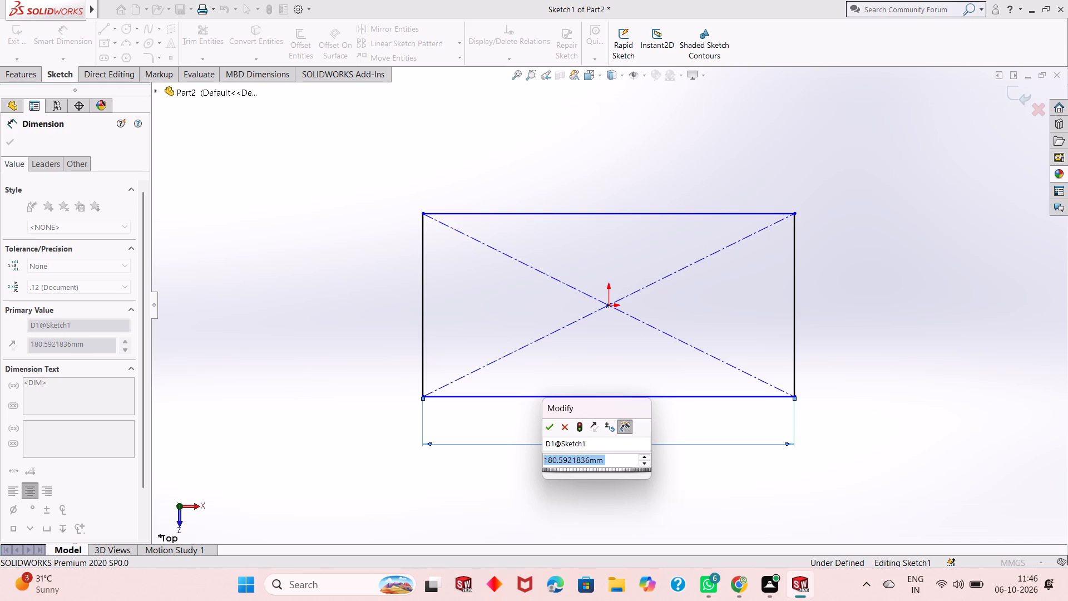
type("150")
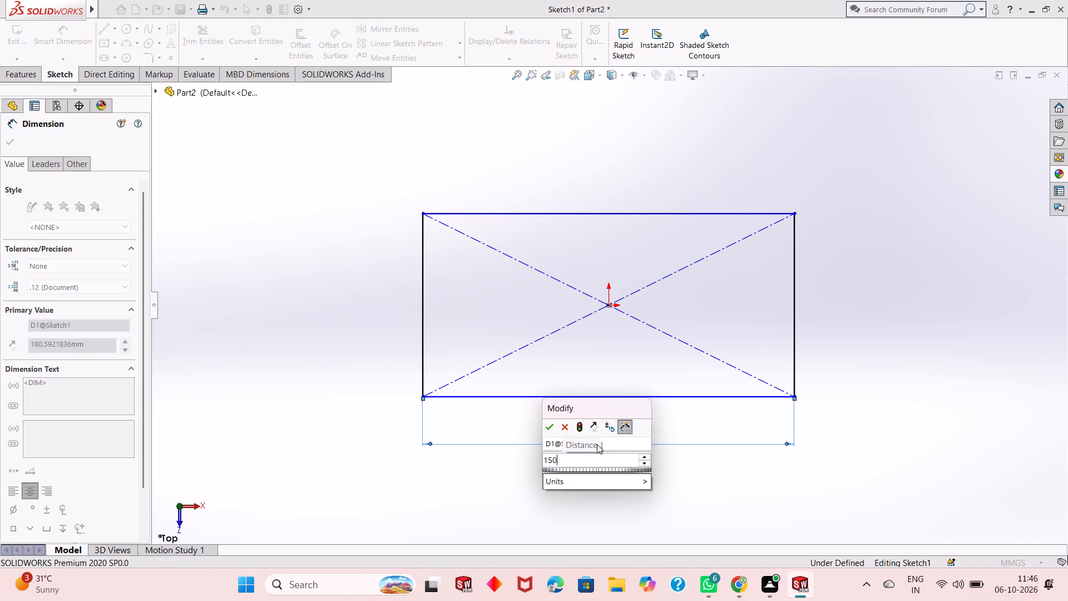
key("plus")
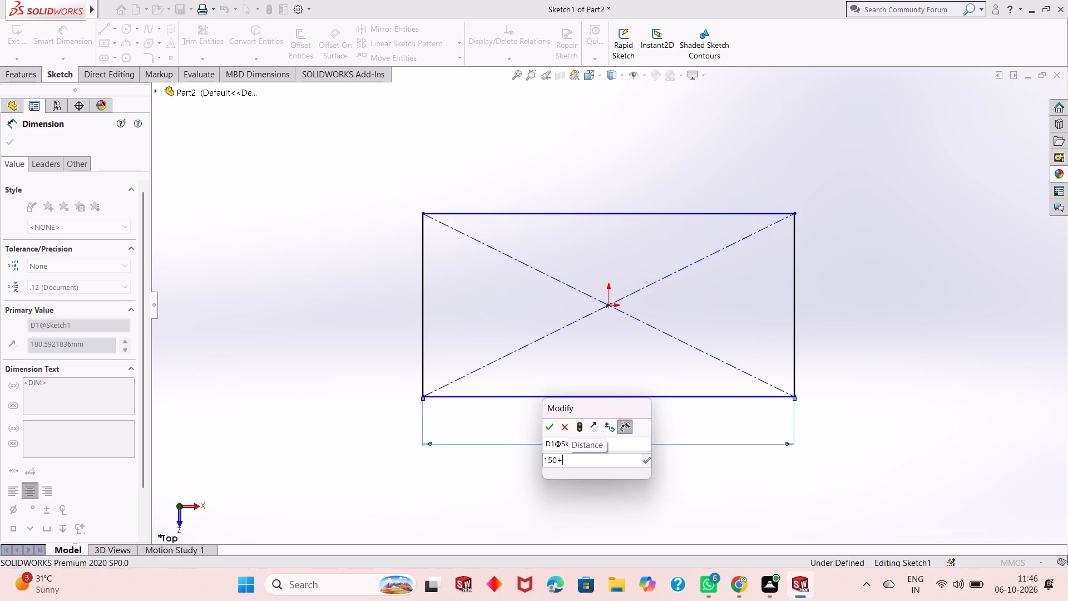
type("18+18")
key("Return")
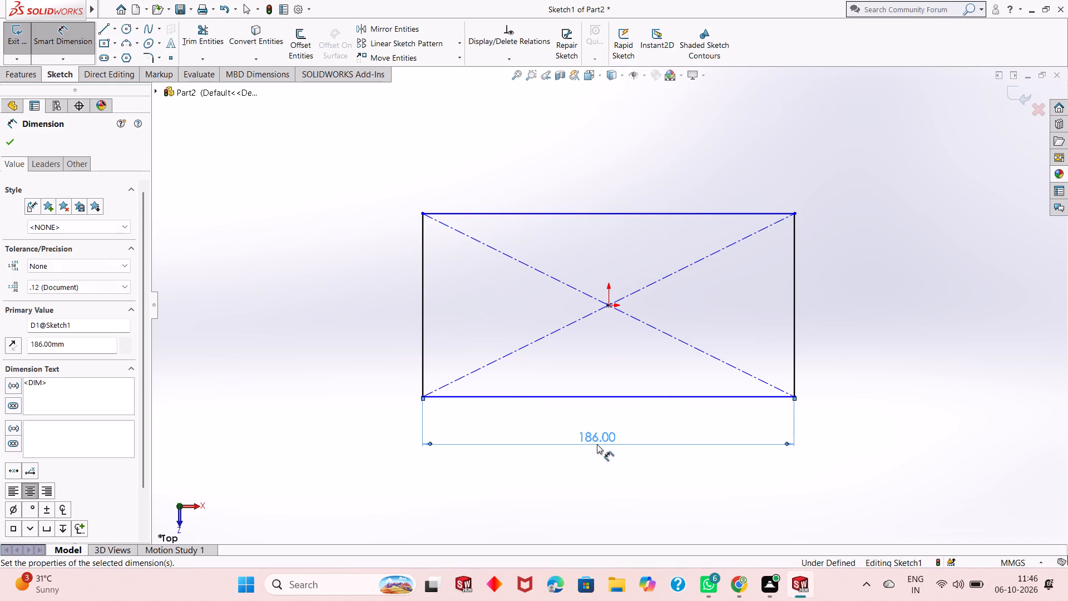
Dimension the rectangle's vertical side to 66+30, giving 96 mm.
scroll(547, 418, "up", 2)
scroll(705, 294, "down", 1)
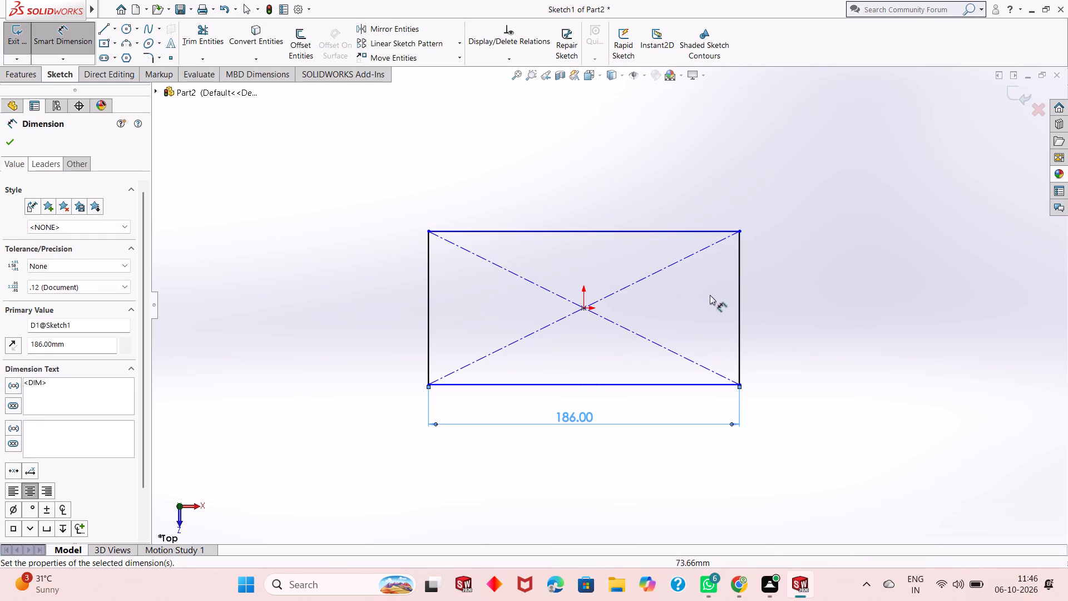
left_click(740, 338)
left_click_drag(808, 415, 811, 424)
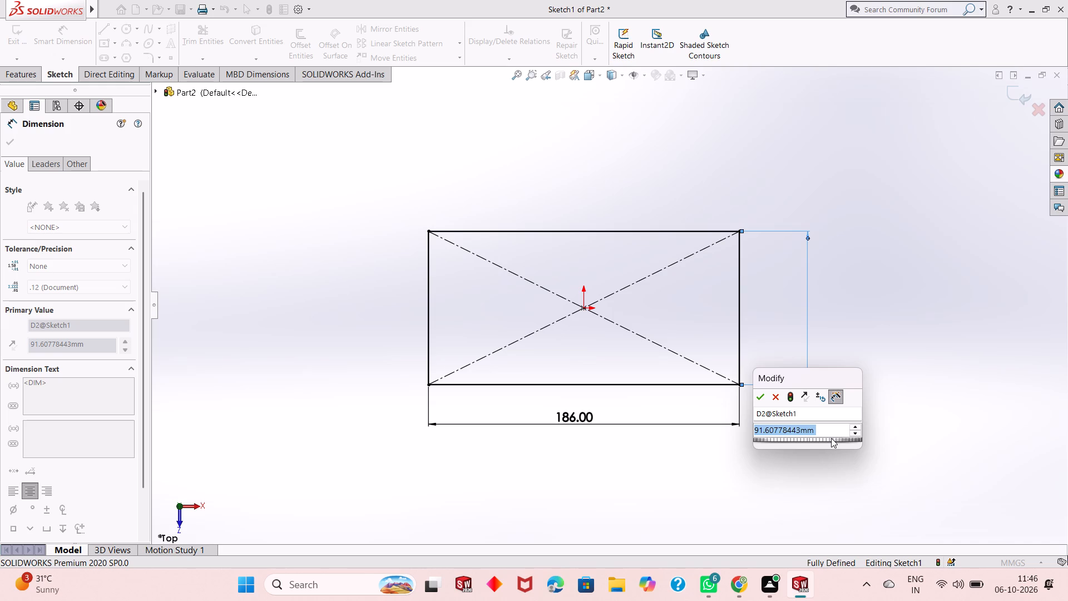
type("66")
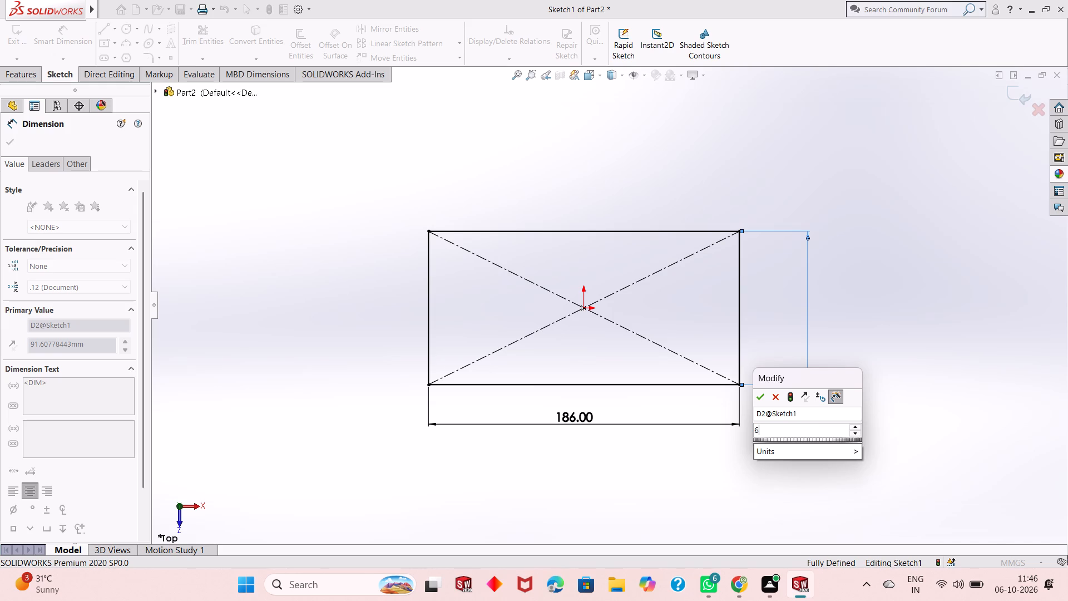
key("plus")
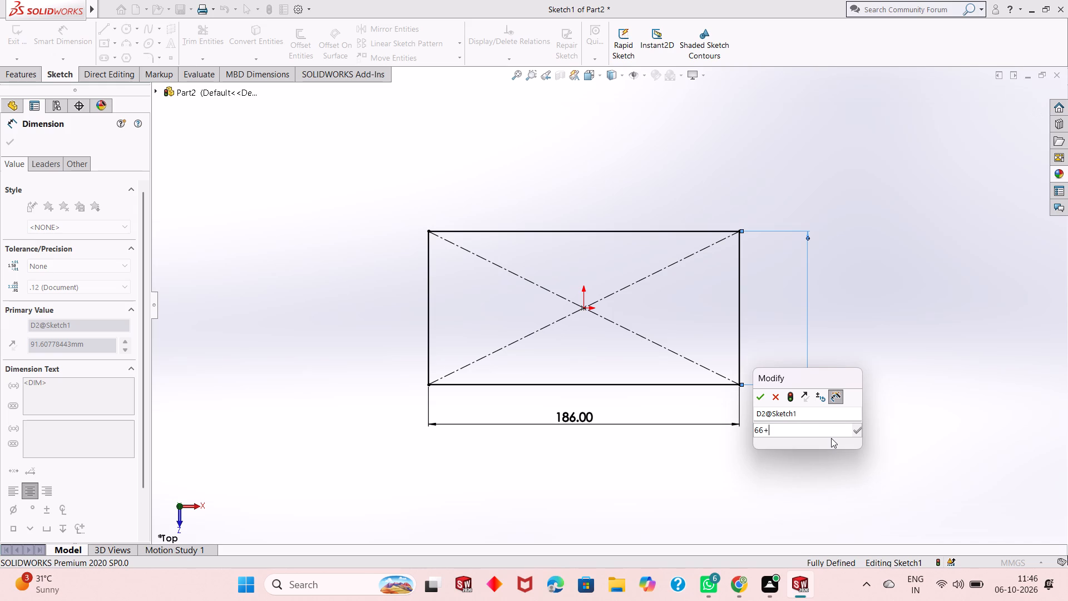
type("30")
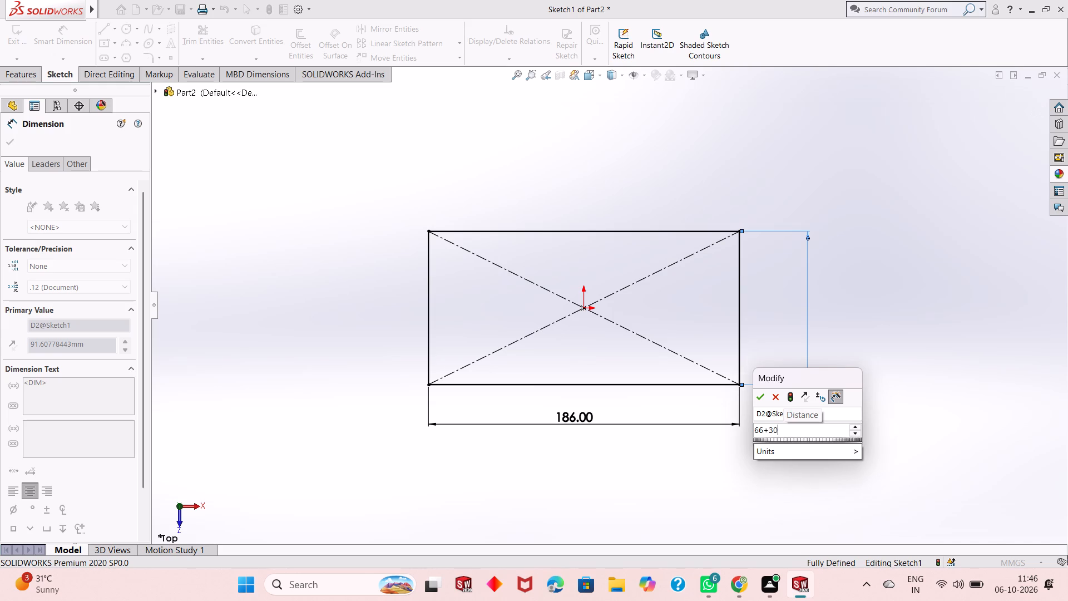
key("Return")
scroll(618, 376, "up", 1)
left_click(644, 450)
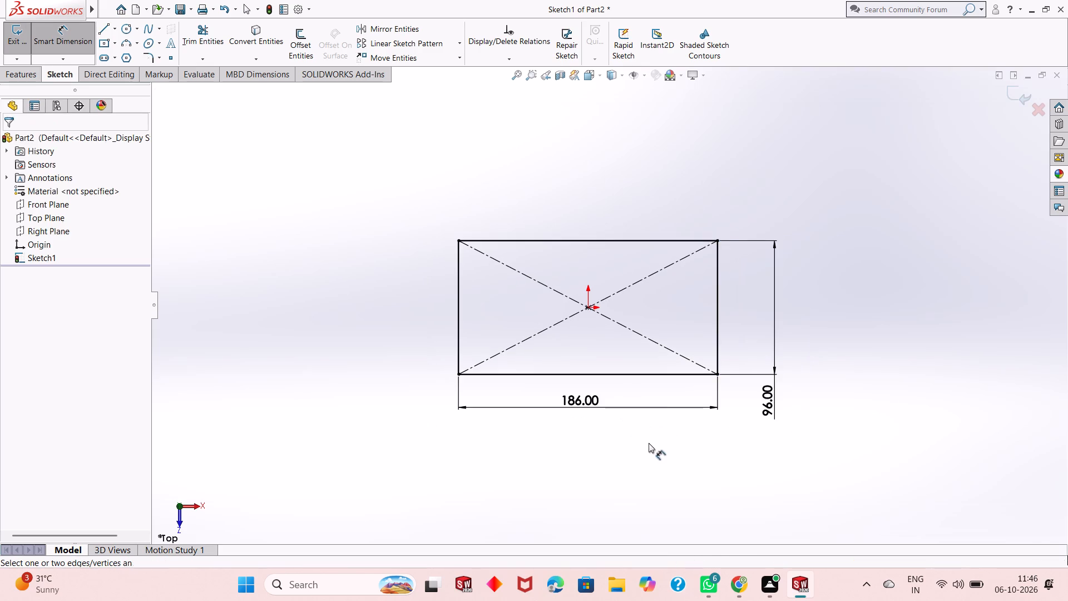
Extrude the rectangle as a blind boss with a depth of 102-12, giving 90 mm.
middle_click_drag(665, 405, 661, 298)
scroll(661, 298, "up", 1)
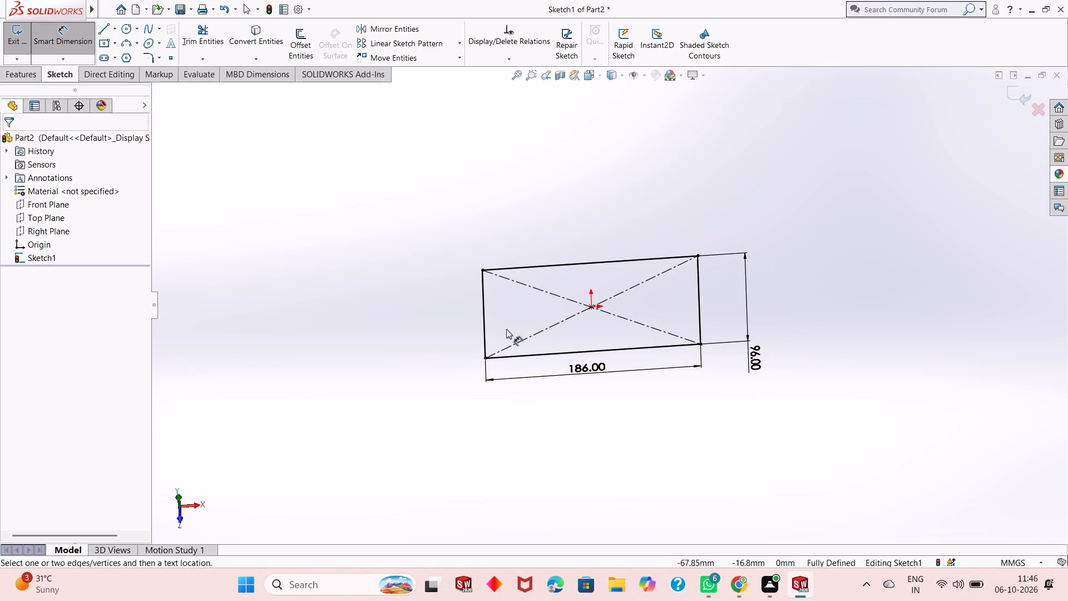
left_click(17, 78)
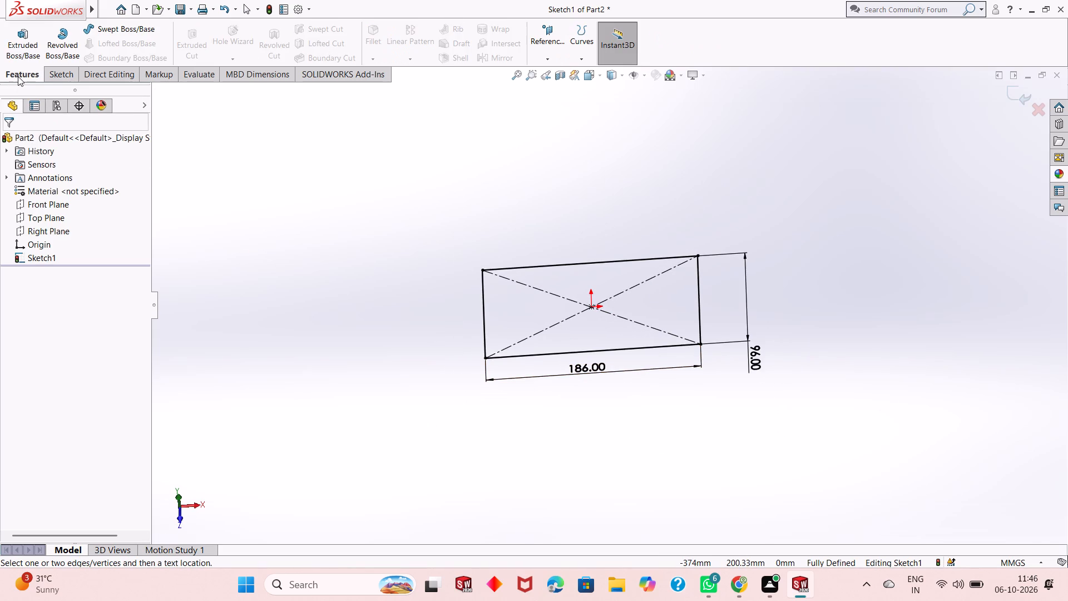
left_click(25, 52)
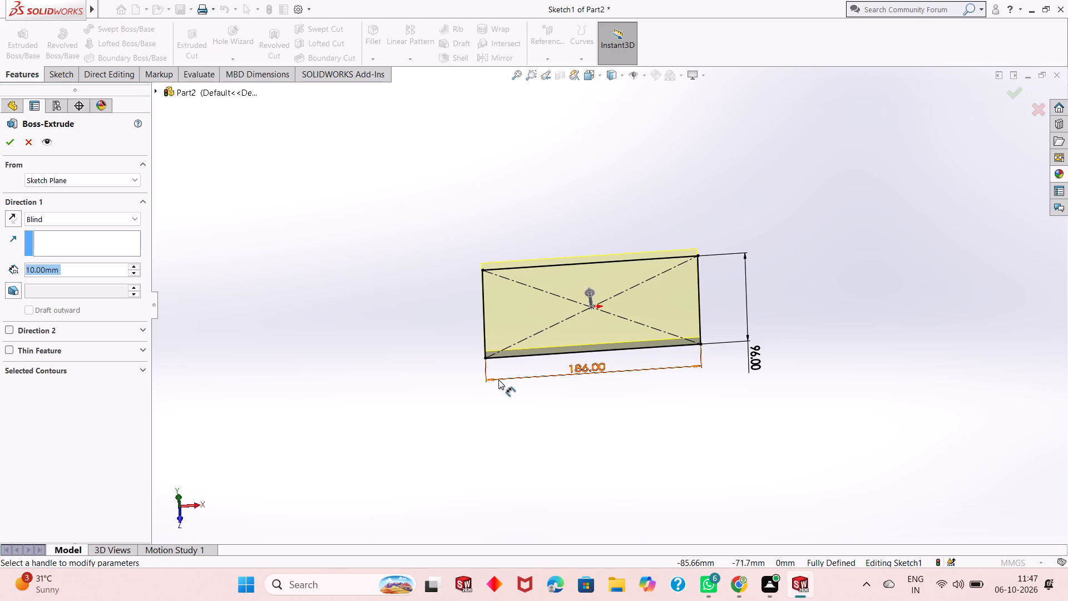
scroll(603, 324, "down", 3)
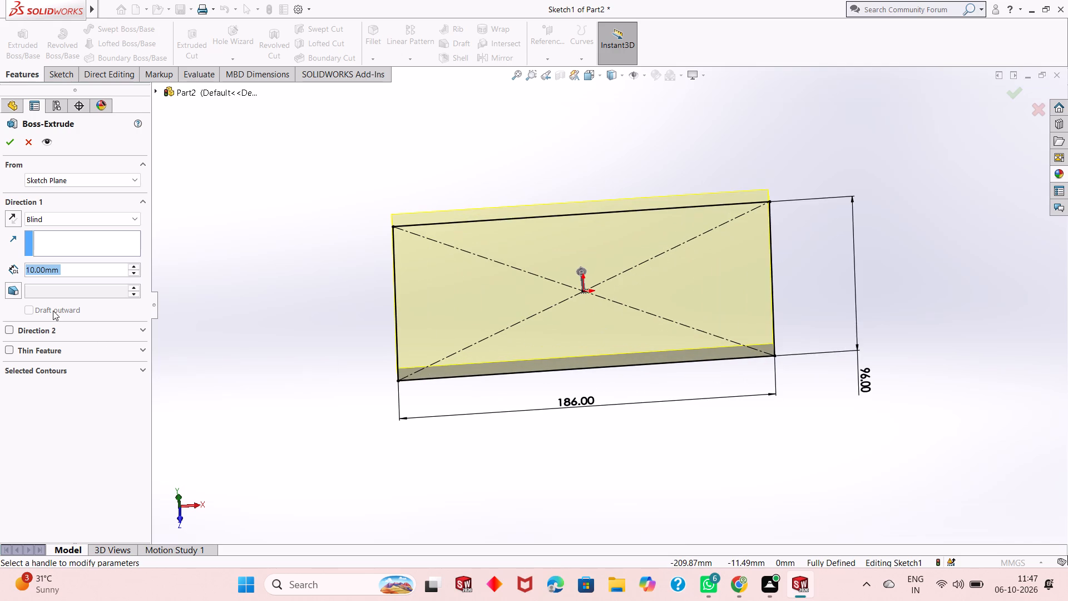
left_click(78, 275)
left_click_drag(80, 268, 75, 268)
left_click(75, 268)
key("BackSpace")
key("BackSpace")
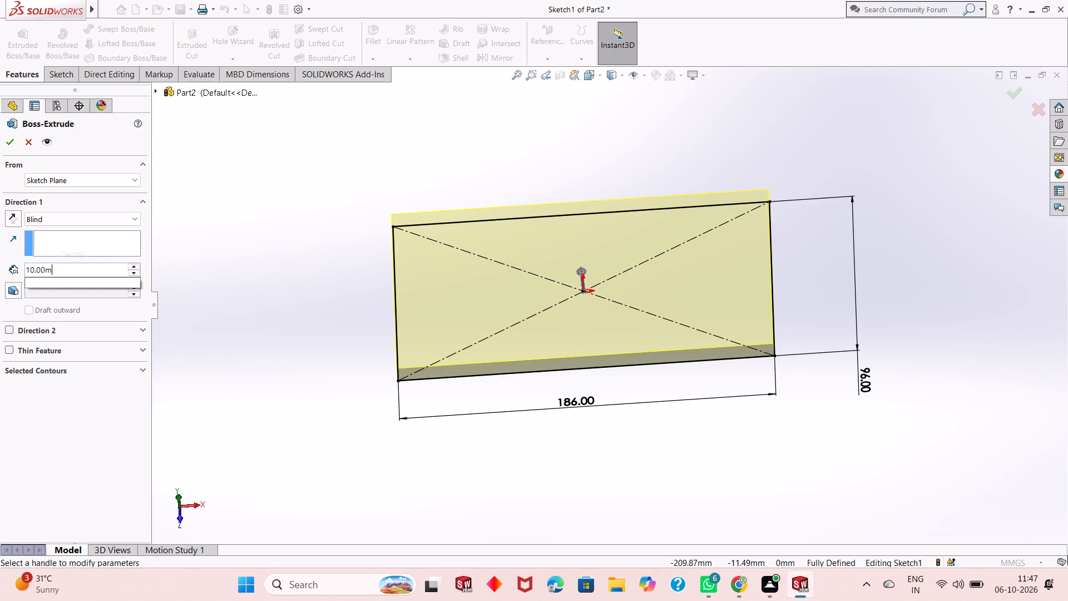
key("BackSpace")
key("BackSpace")
key("BackSpace")
key("BackSpace")
key("BackSpace")
key("BackSpace")
key("BackSpace")
key("BackSpace")
key("BackSpace")
key("BackSpace")
key("BackSpace")
key("BackSpace")
key("BackSpace")
key("BackSpace")
key("BackSpace")
key("BackSpace")
key("BackSpace")
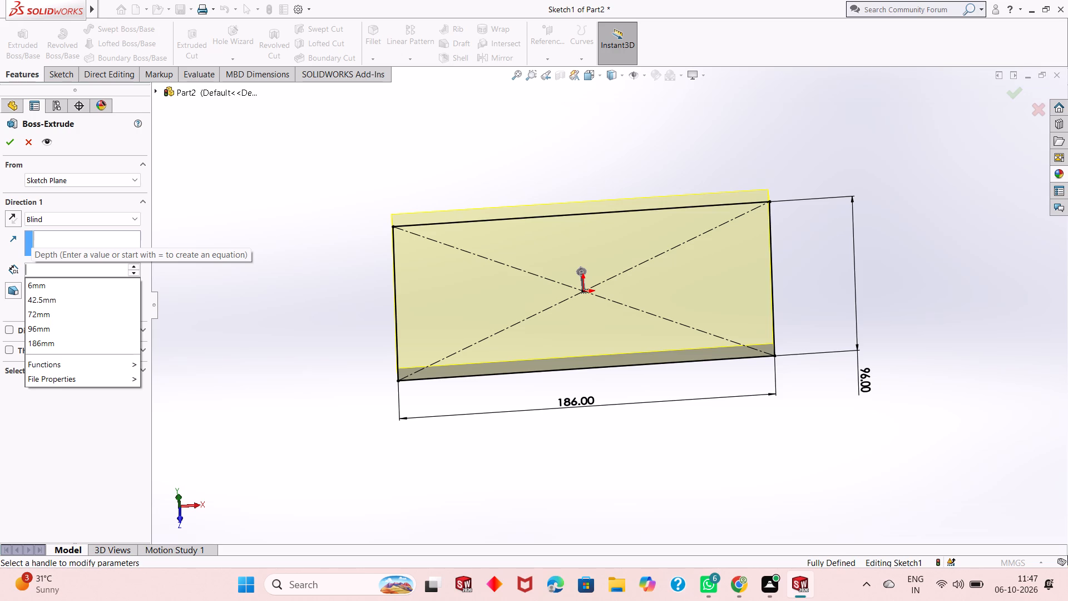
type("10")
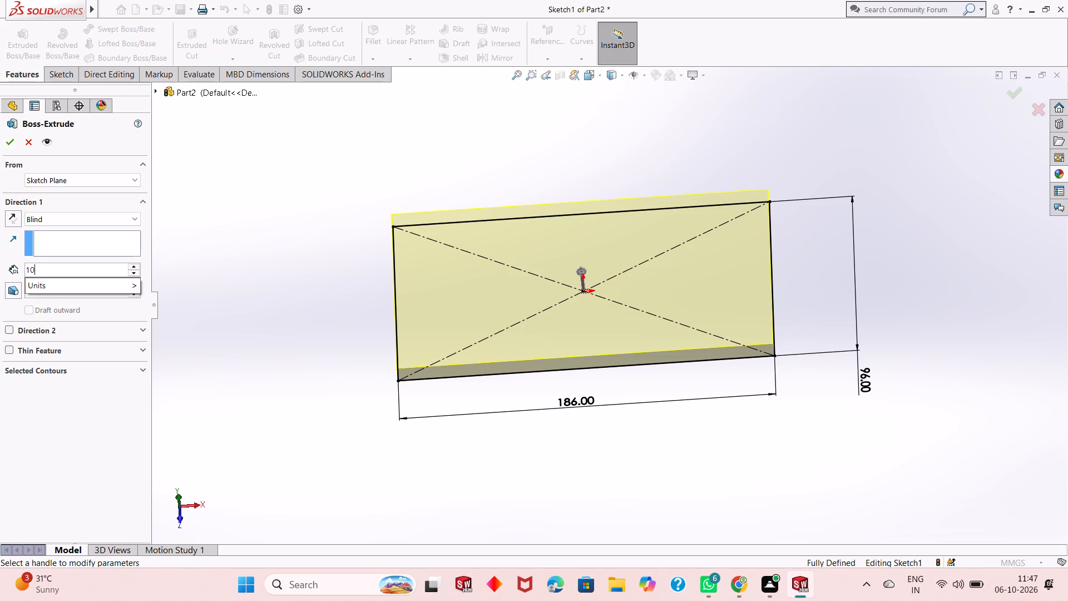
type("2-12")
key("Return")
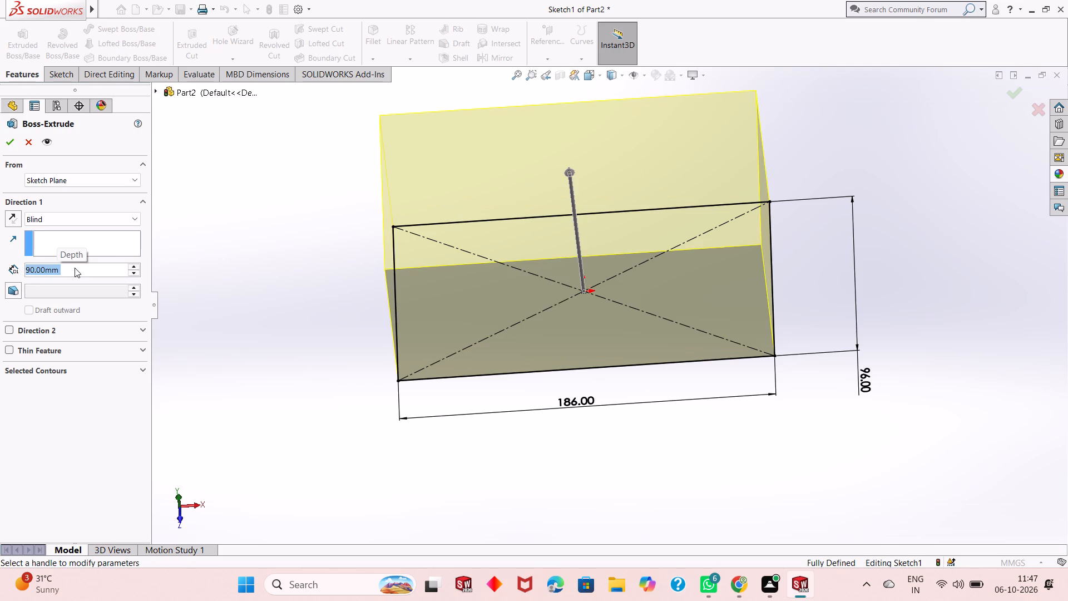
left_click(3, 145)
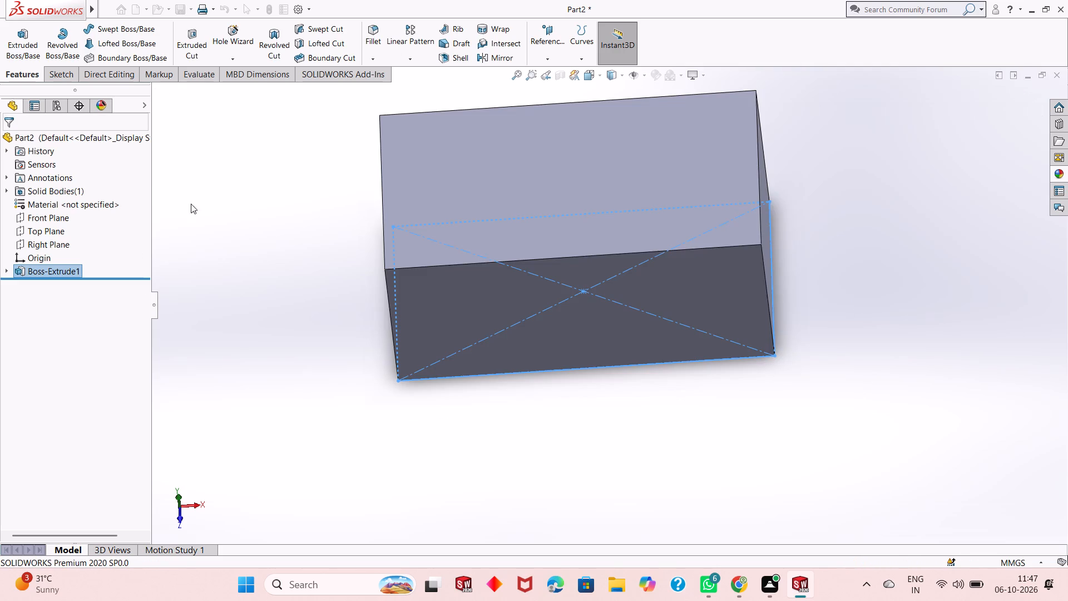
left_click(471, 427)
Open a new sketch on the block's top face and look at it face-on.
middle_click_drag(561, 430, 565, 403)
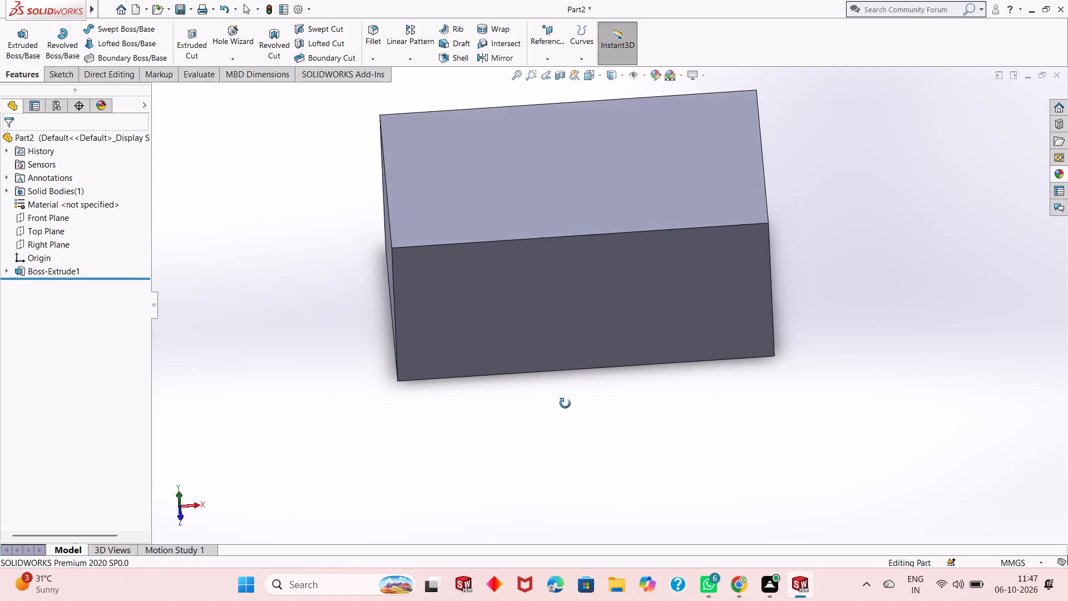
middle_click_drag(565, 403, 529, 322)
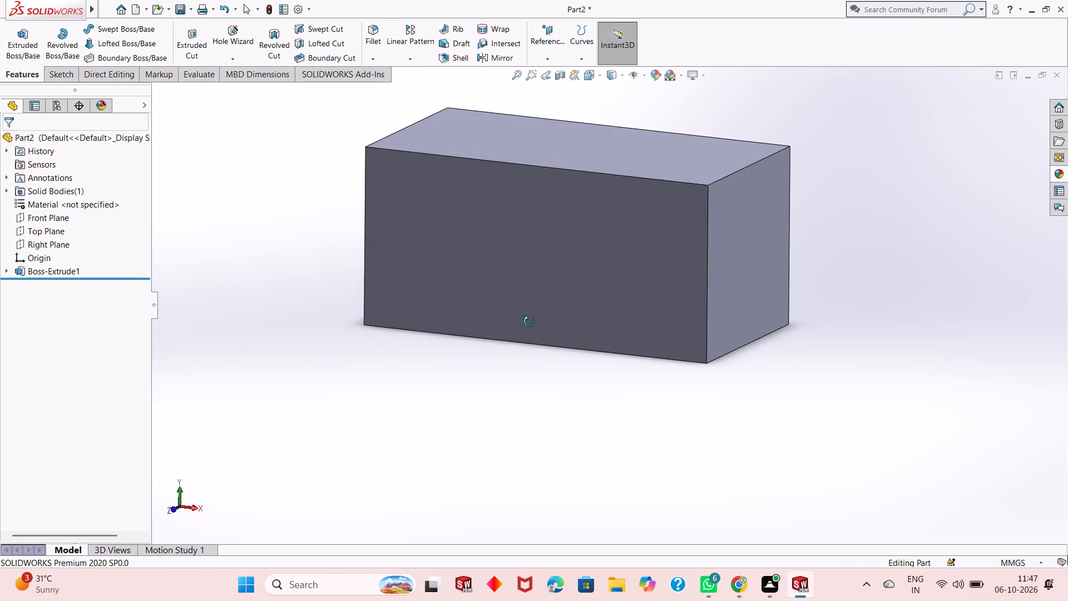
middle_click_drag(529, 322, 527, 335)
scroll(527, 335, "up", 3)
scroll(586, 188, "down", 3)
middle_click_drag(606, 371, 595, 406)
scroll(591, 406, "up", 1)
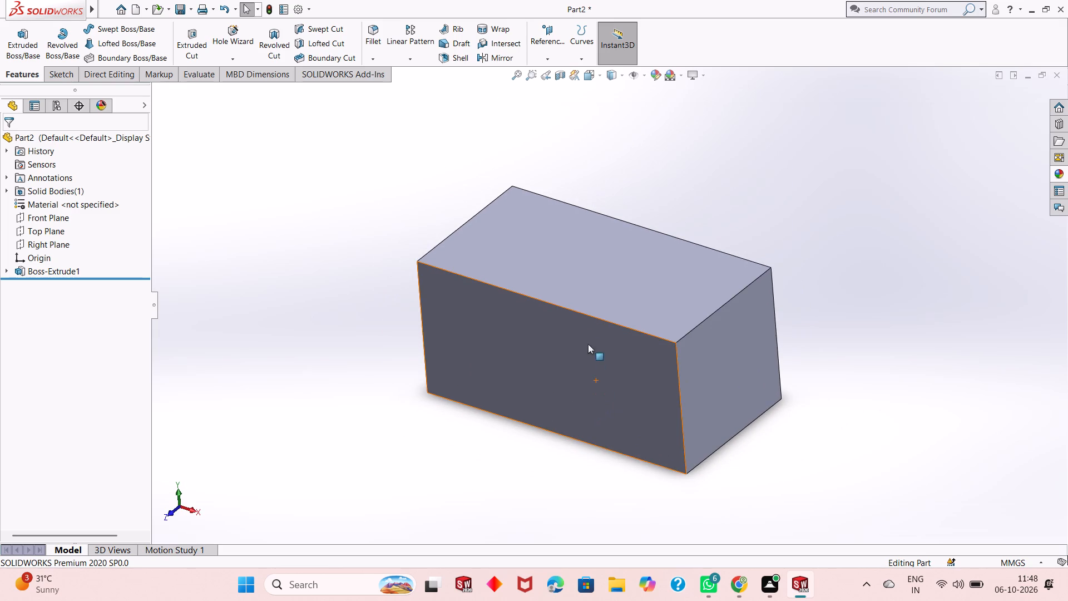
left_click(605, 275)
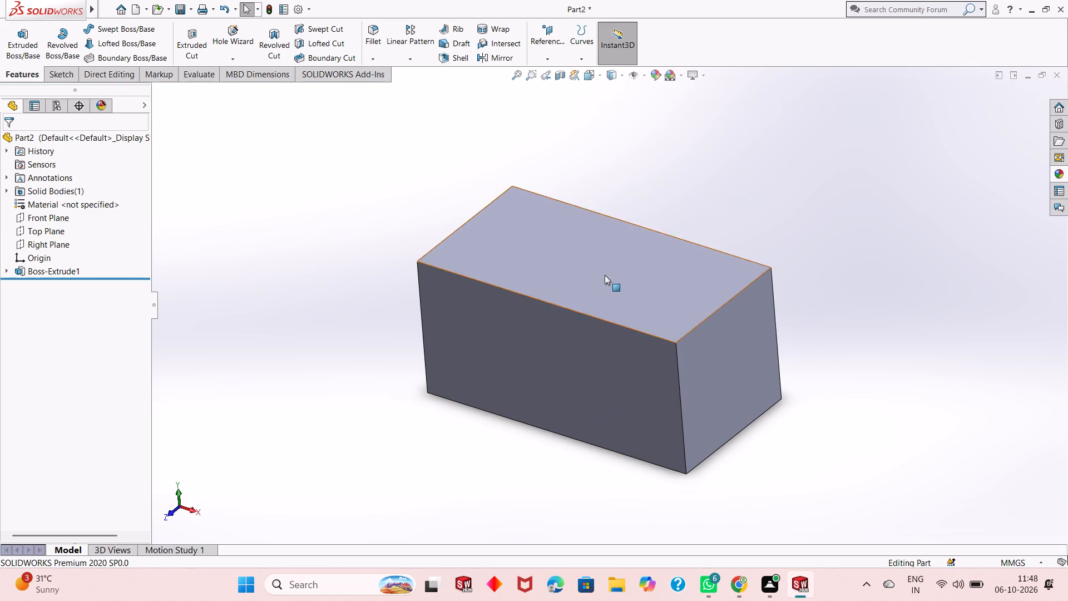
left_click(656, 242)
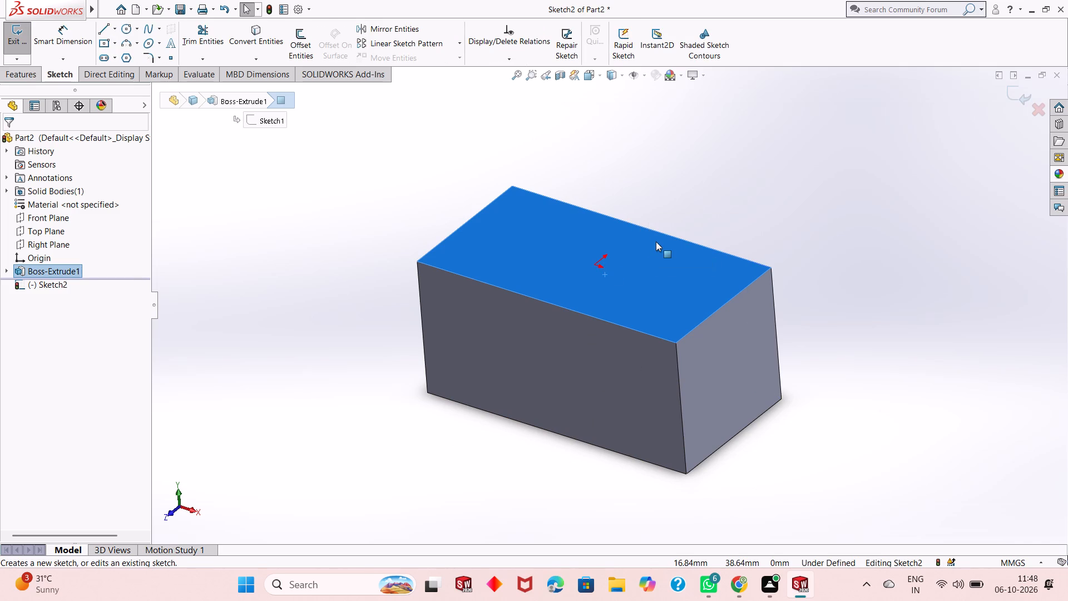
key("ctrl+8")
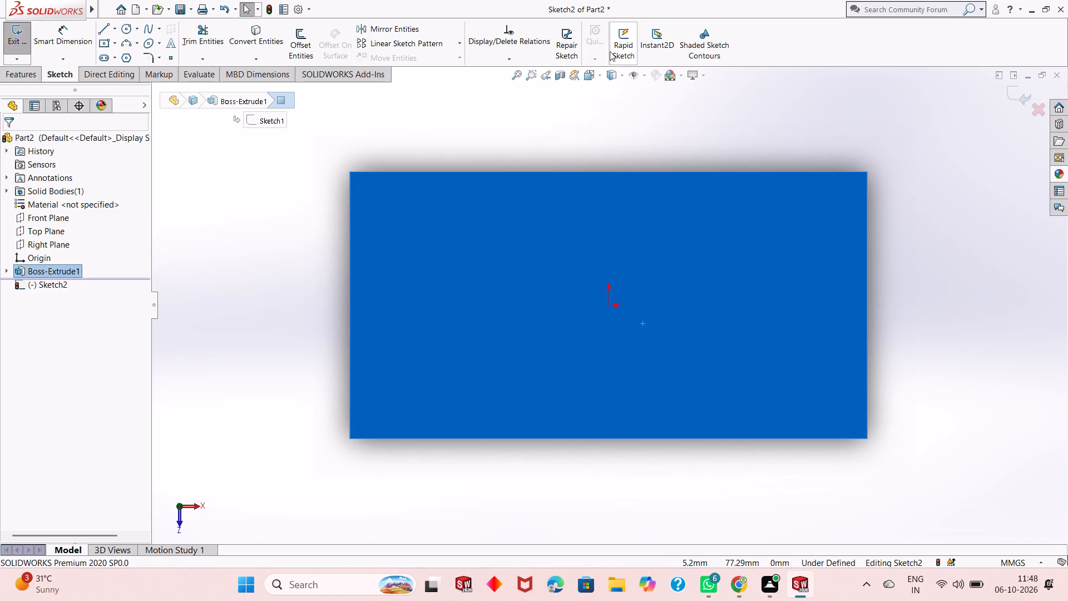
left_click(575, 125)
scroll(644, 297, "up", 2)
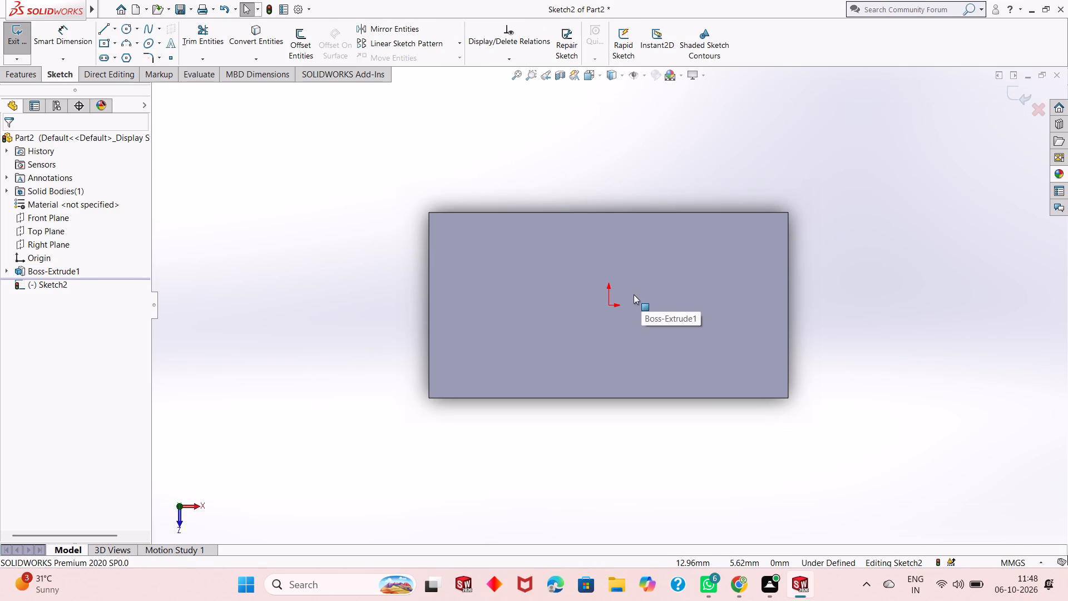
Sketch a center rectangle about 204 by 109 mm on the top face, centred on the origin and extending past the block's edges.
left_click(99, 39)
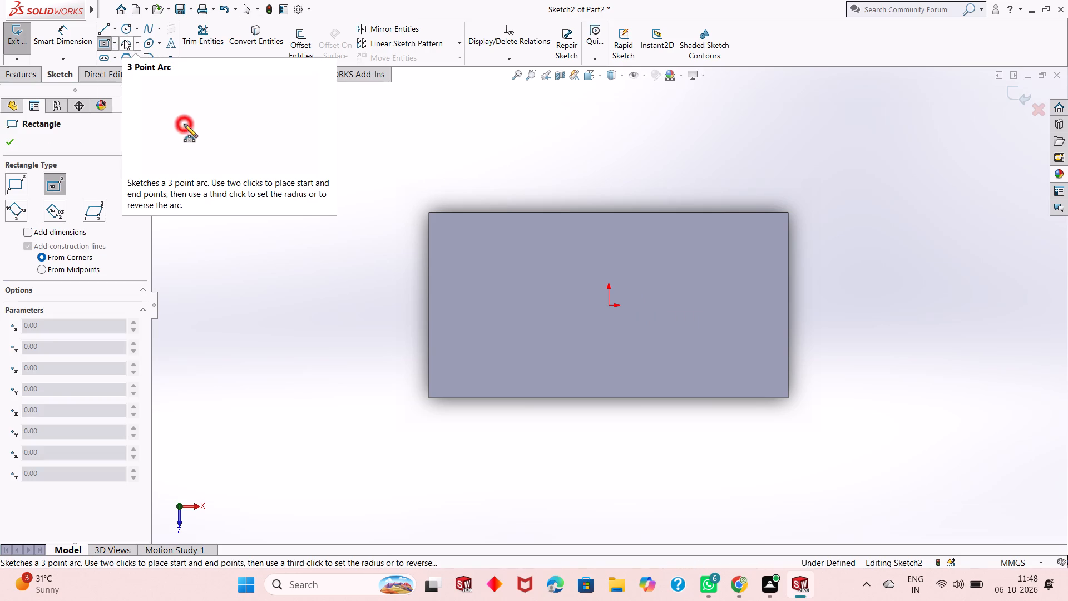
left_click(608, 305)
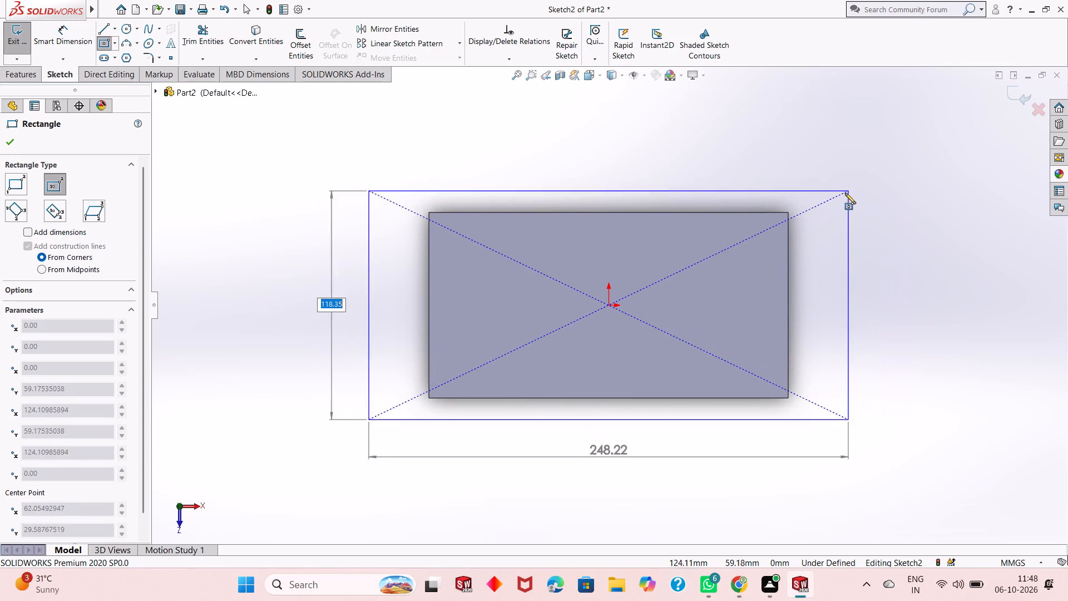
left_click(806, 200)
right_click(506, 112)
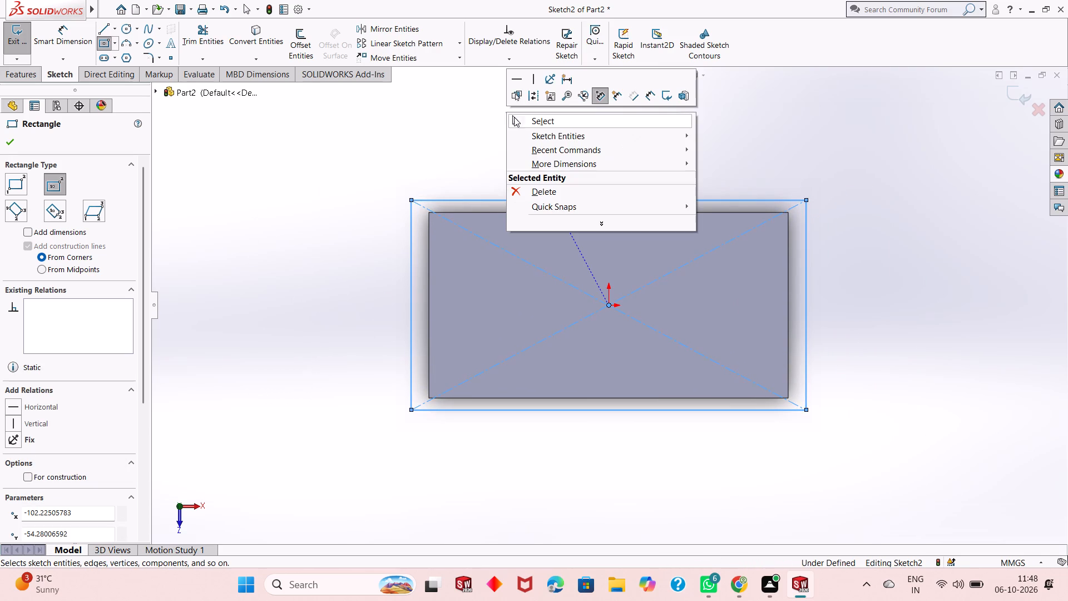
left_click(523, 117)
Dimension the new rectangle's horizontal side to 190 mm.
left_click(66, 40)
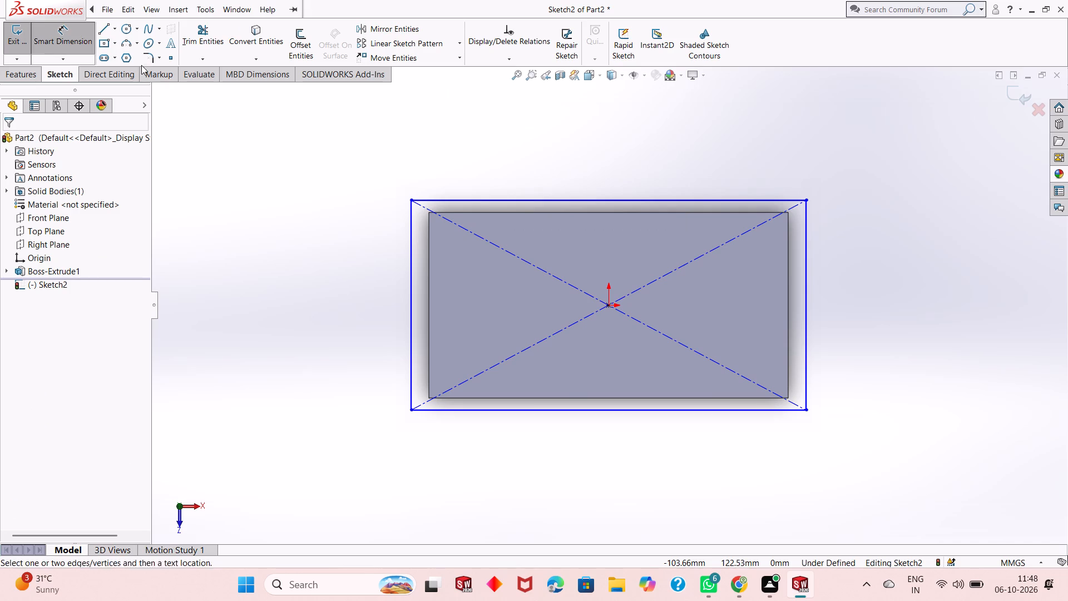
left_click(575, 412)
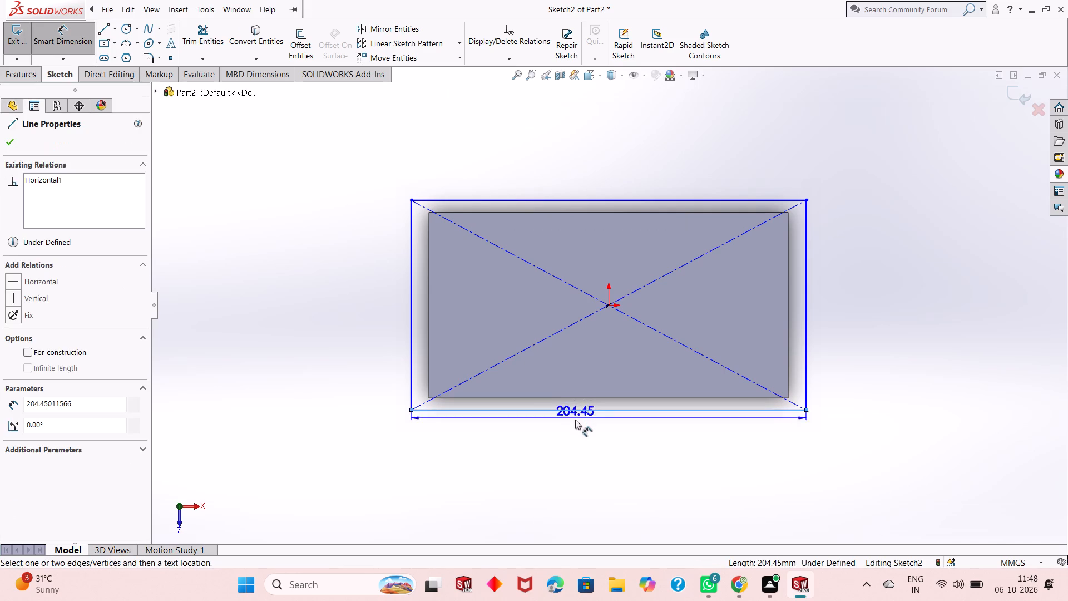
left_click(575, 438)
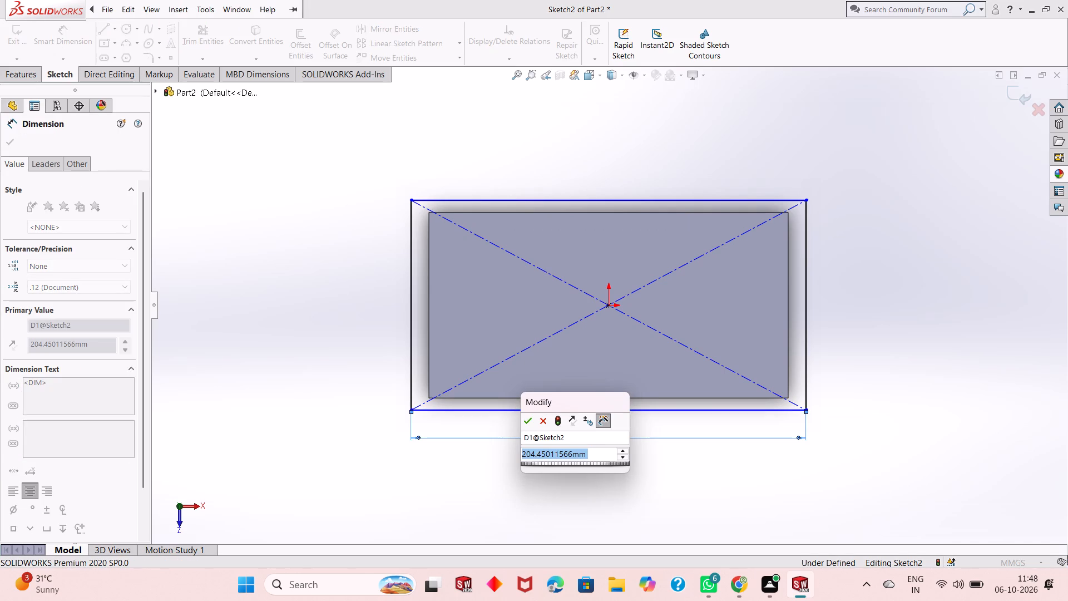
type("190")
key("Return")
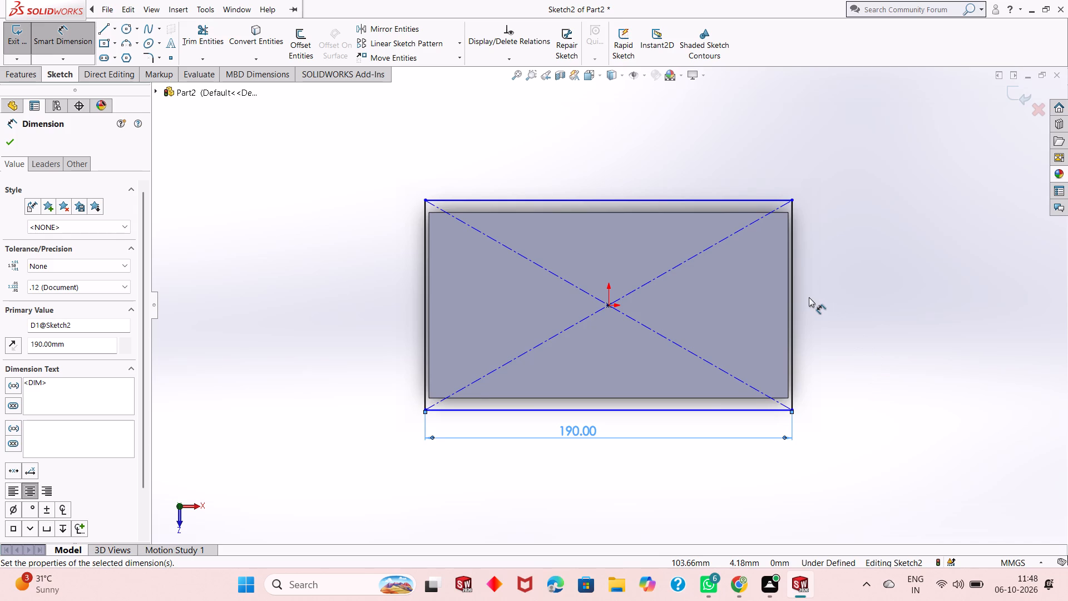
Dimension the new rectangle's vertical side to 64+30, giving 94 mm.
scroll(807, 297, "down", 2)
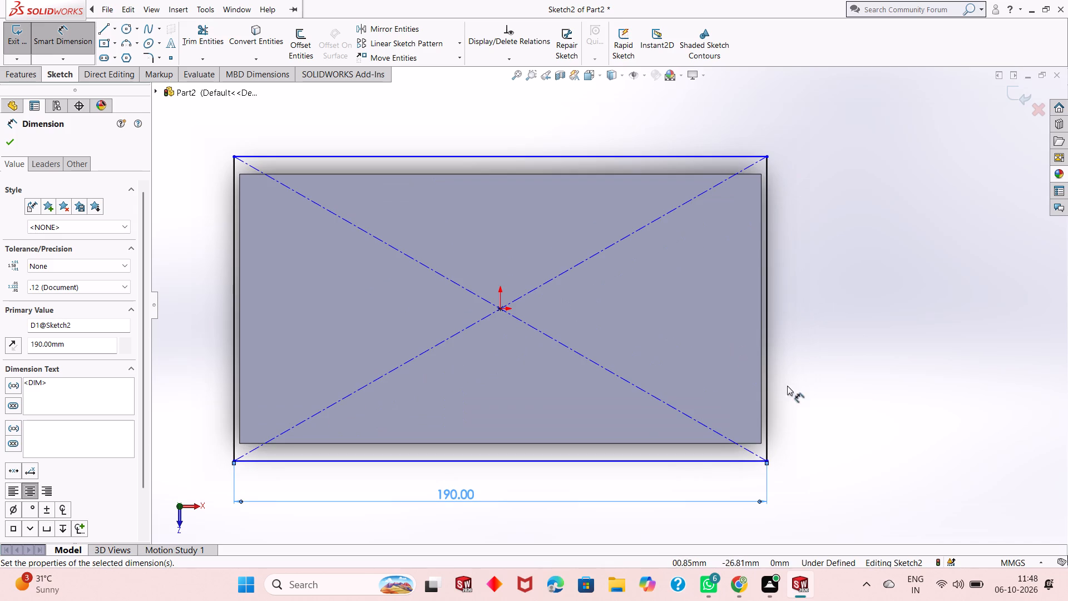
left_click(765, 373)
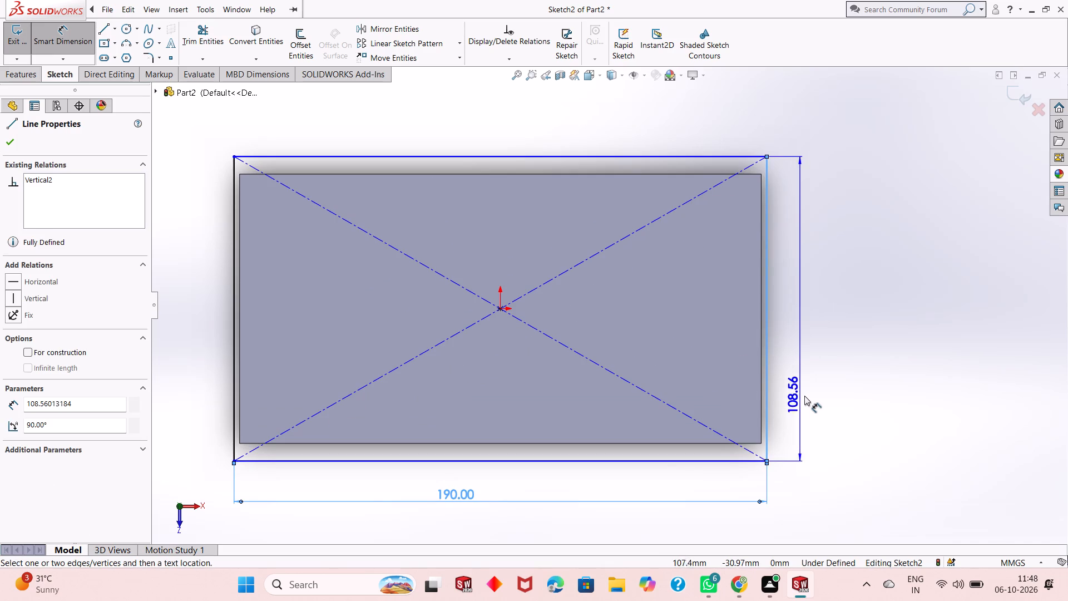
left_click(818, 395)
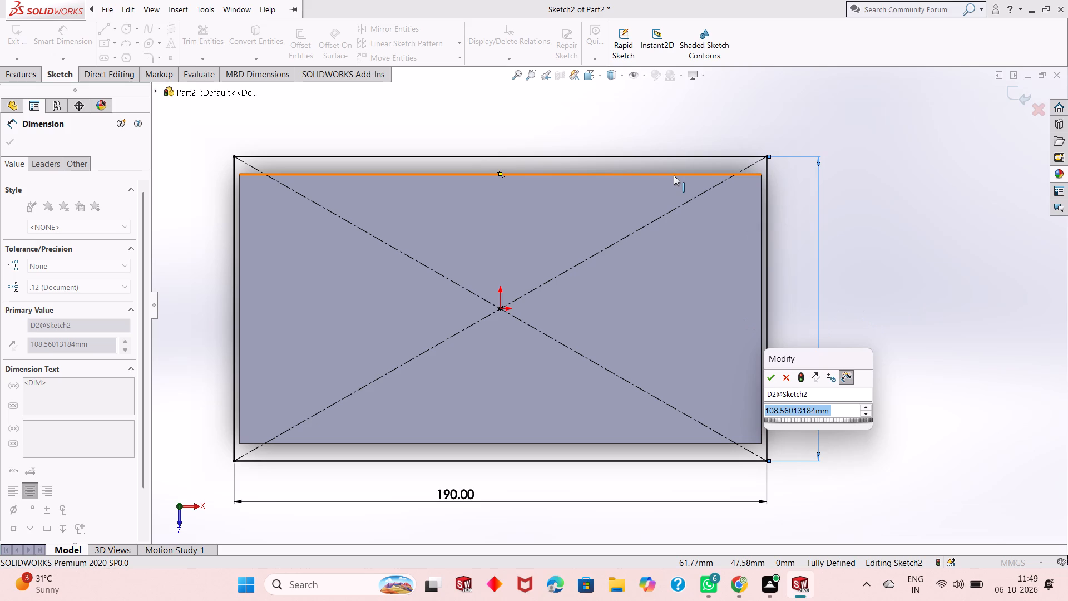
type("64+")
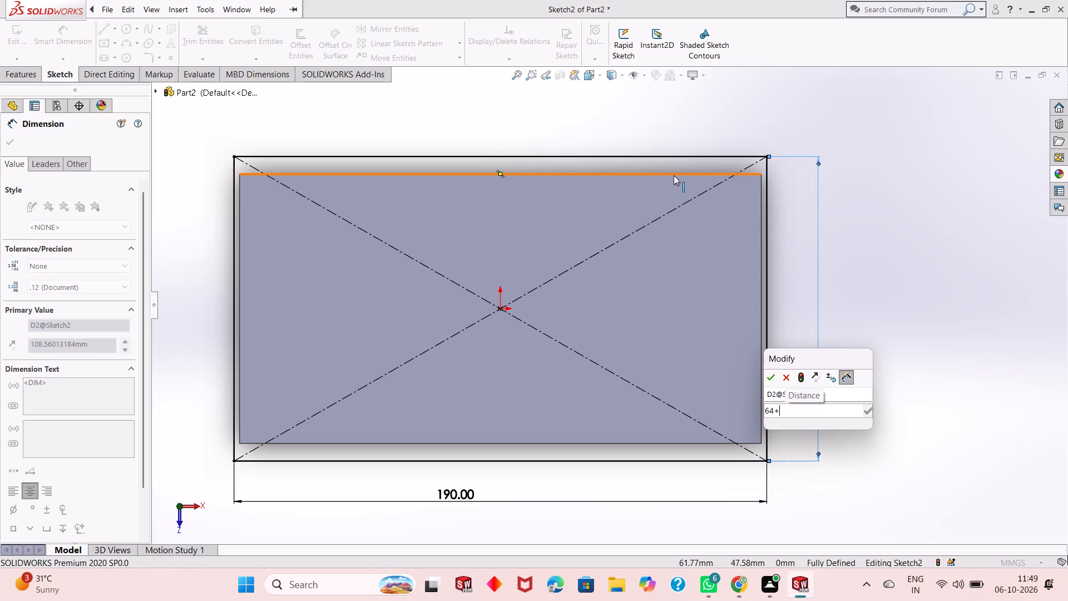
type("30")
key("Return")
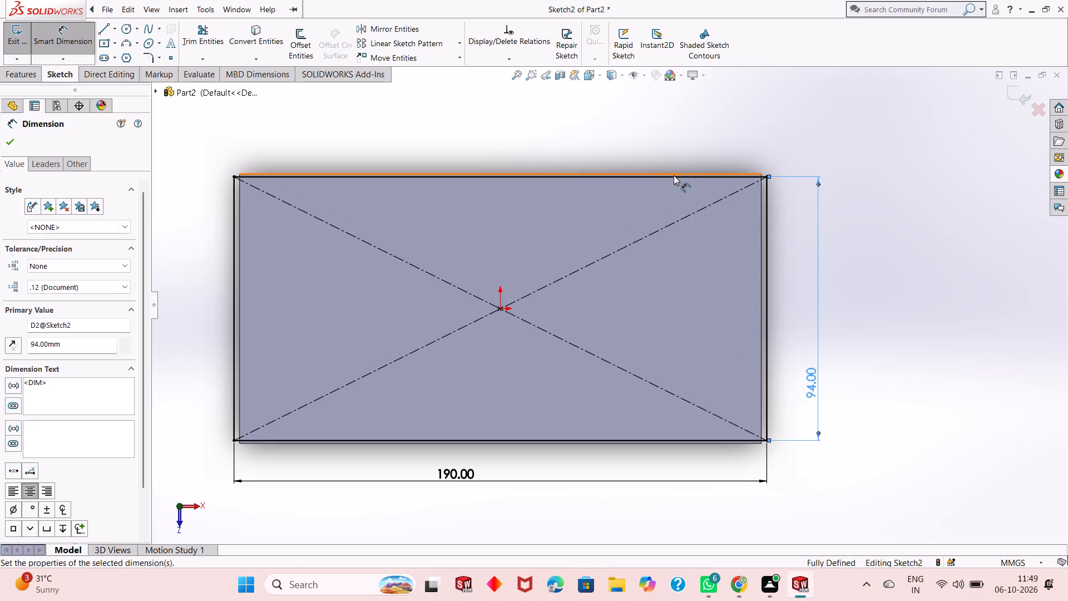
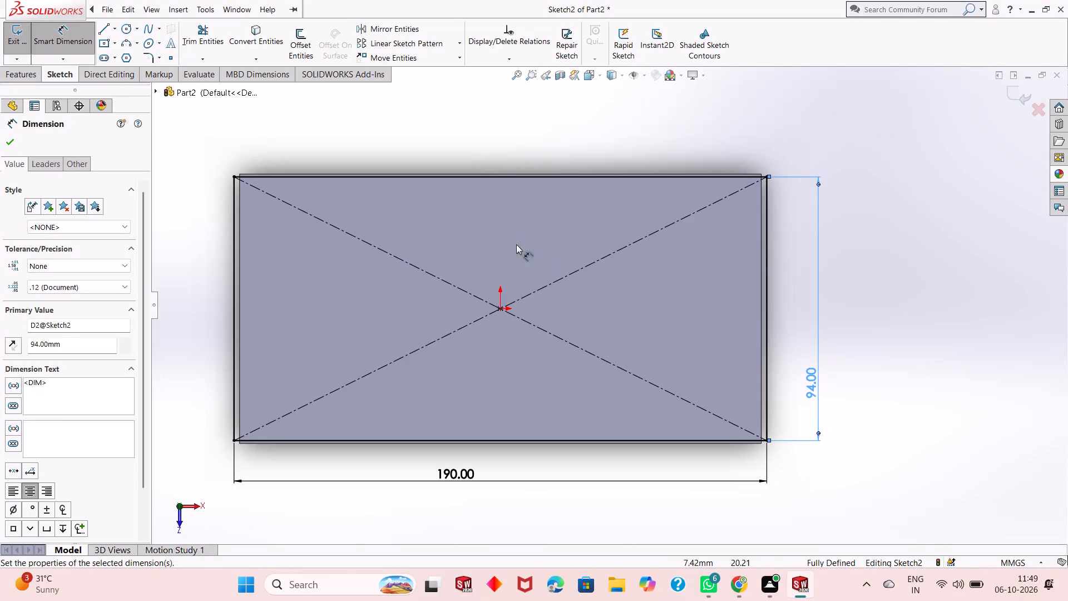
Finish dimensioning and exit the top-face rectangle sketch.
scroll(571, 366, "down", 1)
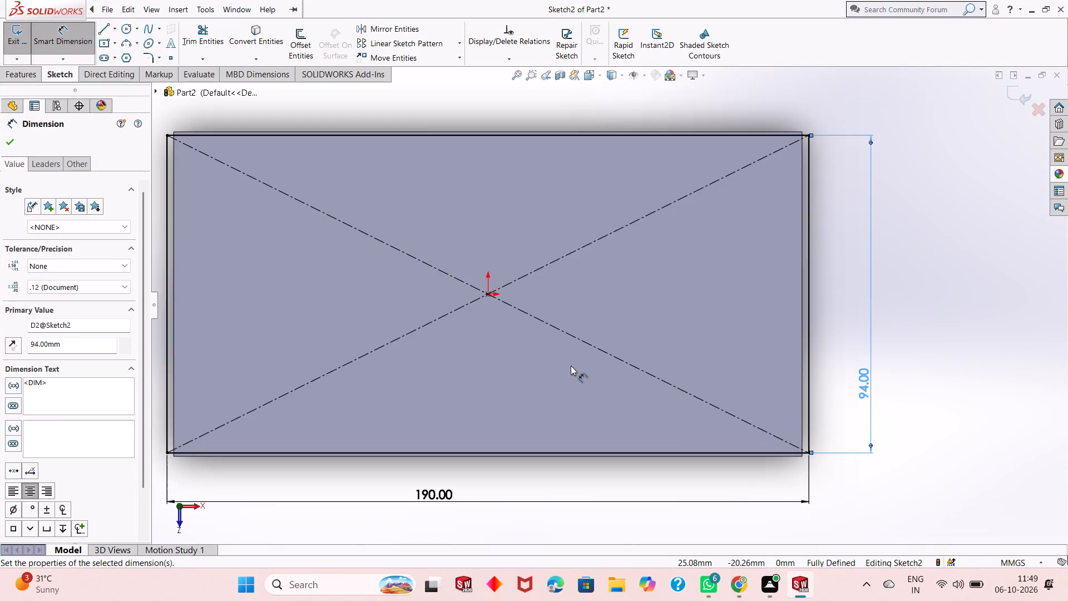
scroll(571, 366, "down", 1)
scroll(571, 366, "up", 1)
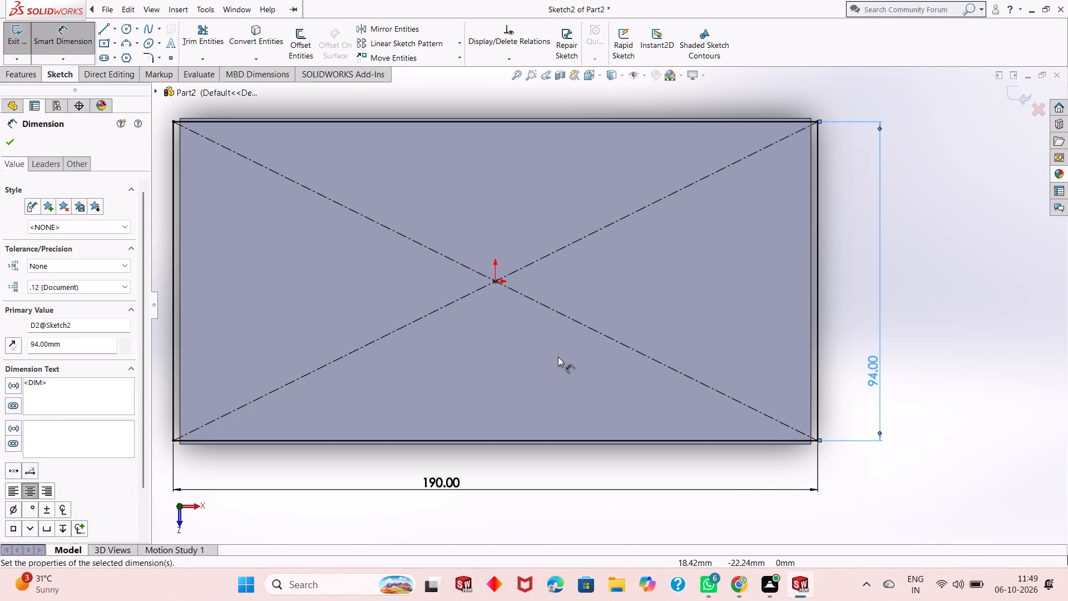
key("Escape")
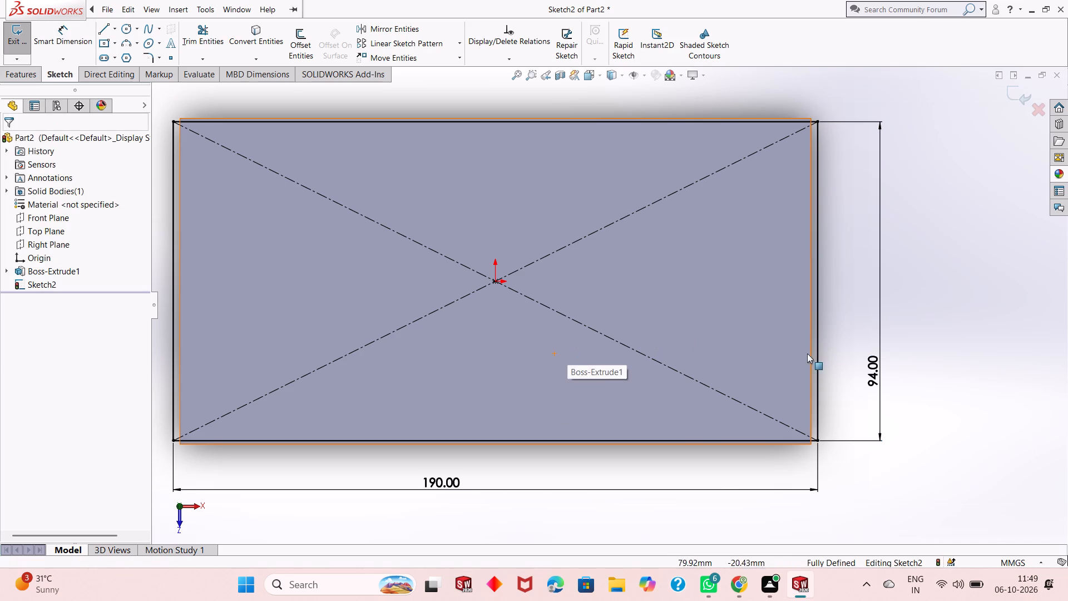
key("Escape")
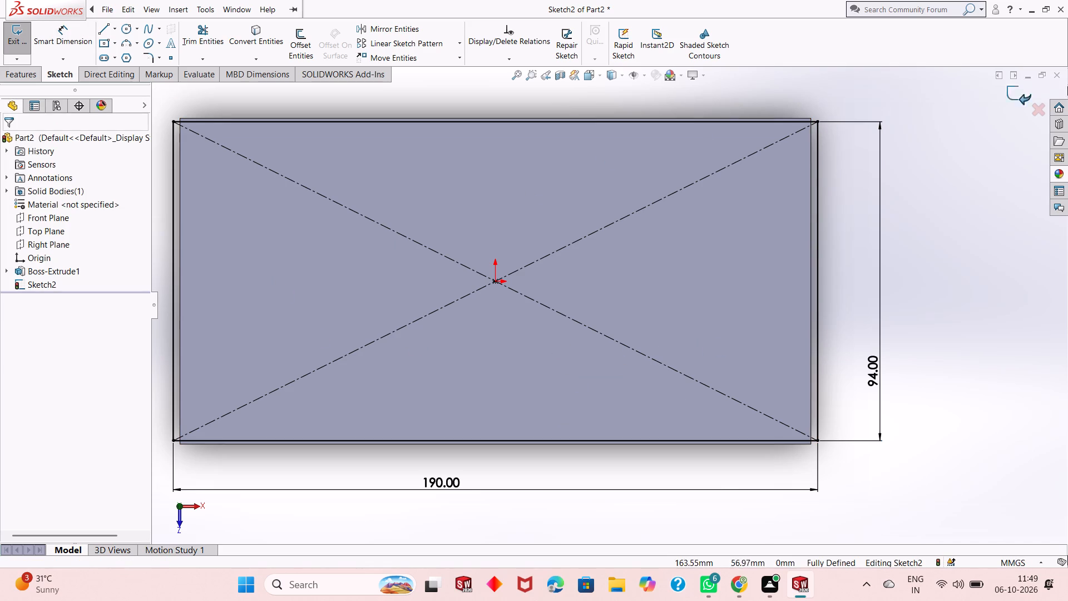
left_click(1017, 97)
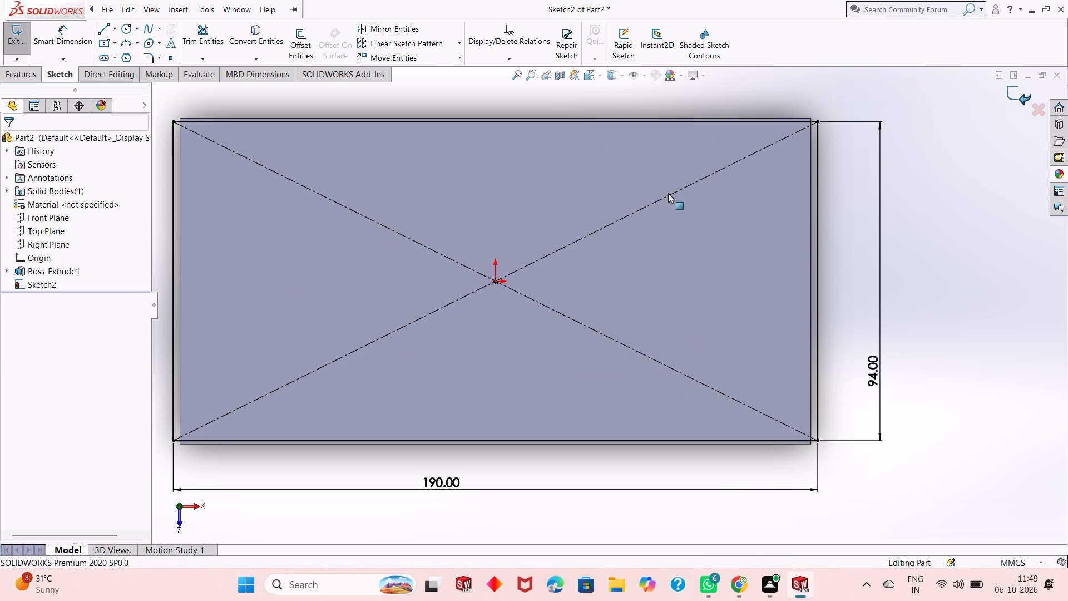
Open the base block's profile sketch to check its dimensions, and close it without editing.
left_click(58, 269)
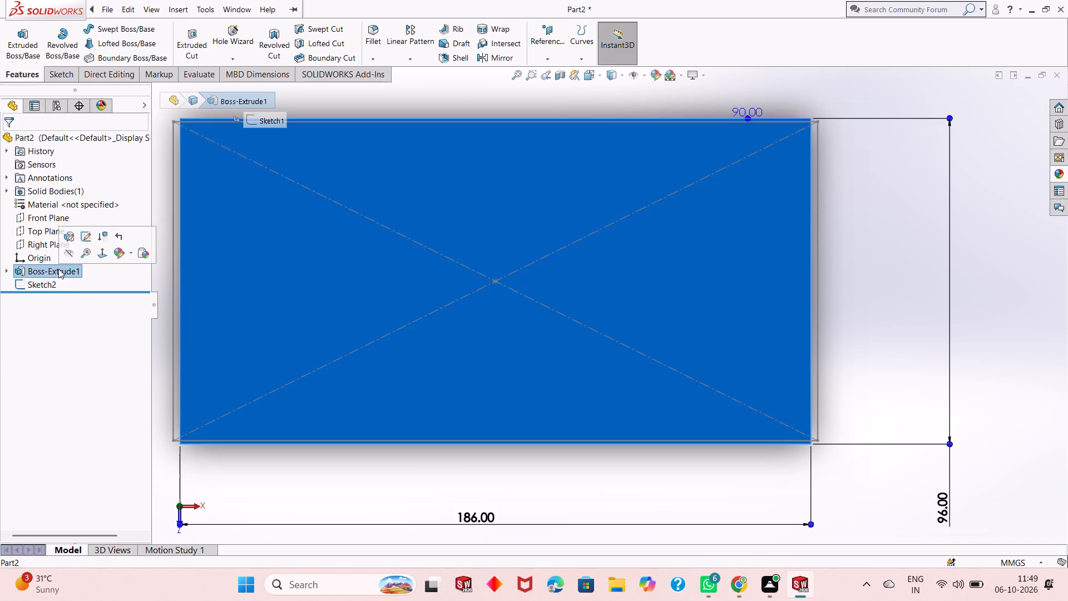
left_click(81, 243)
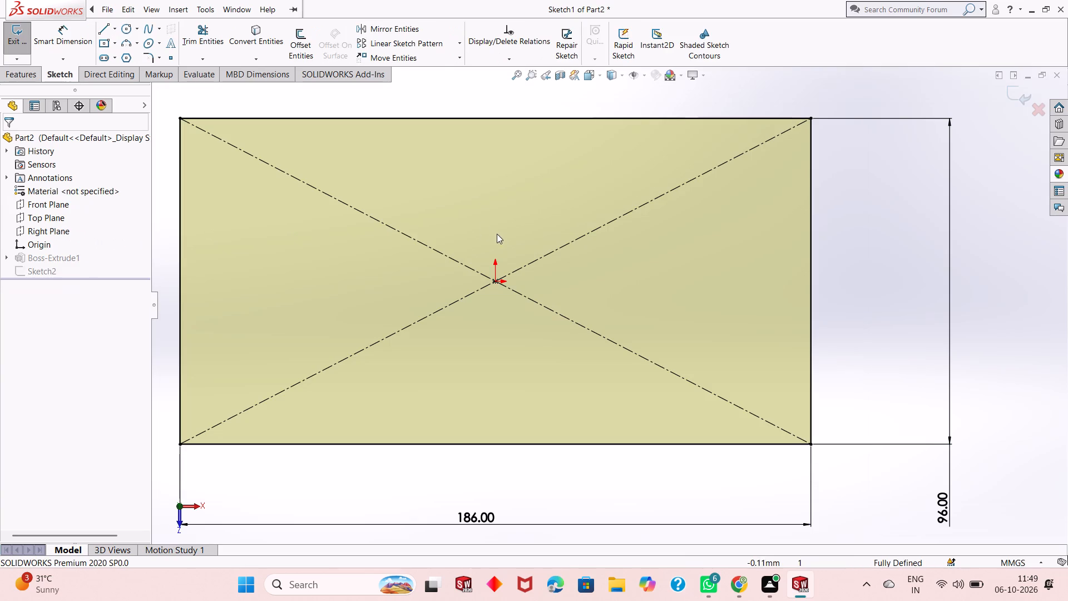
scroll(570, 266, "up", 2)
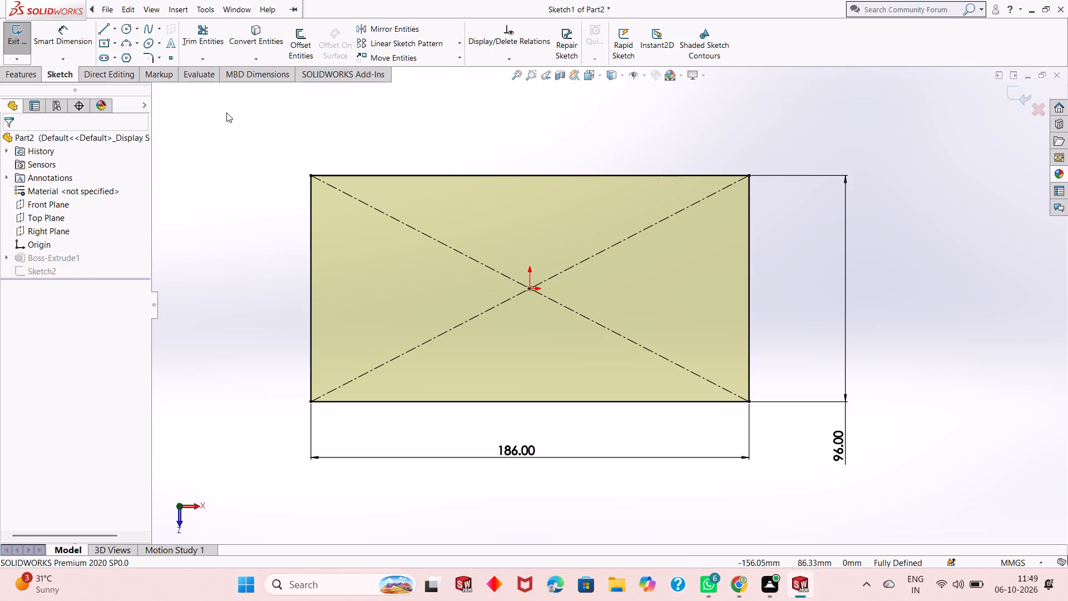
left_click(1009, 89)
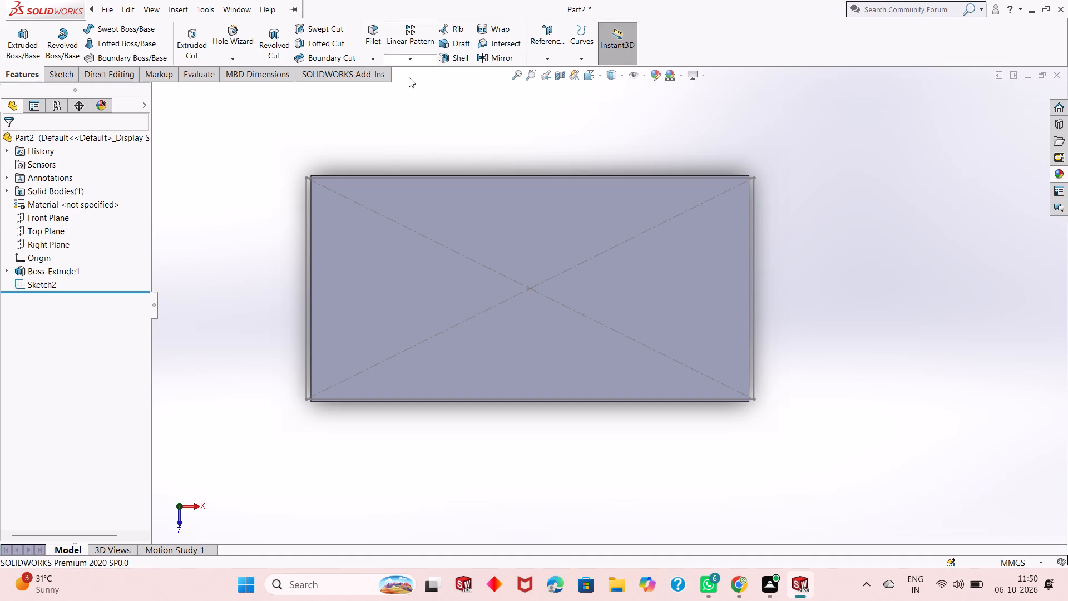
Reopen the top-face rectangle sketch for editing.
left_click(30, 283)
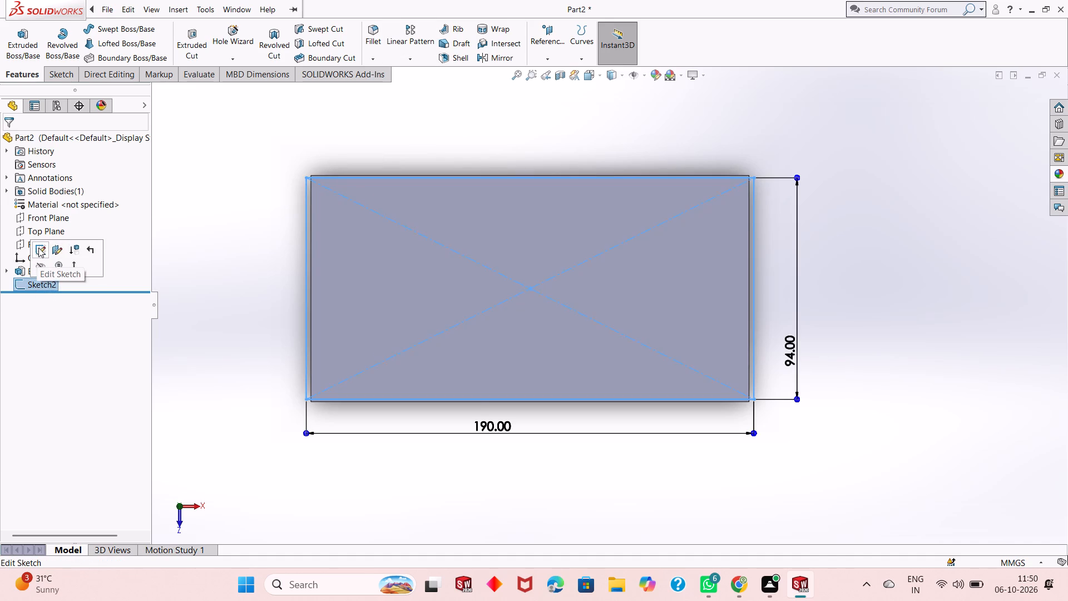
left_click(38, 248)
scroll(566, 275, "down", 2)
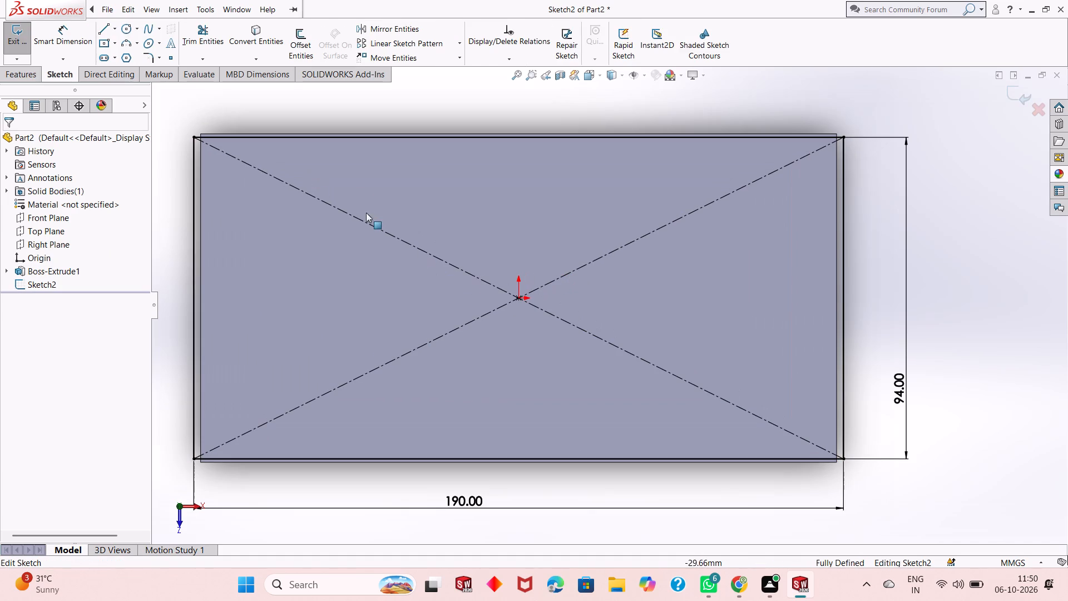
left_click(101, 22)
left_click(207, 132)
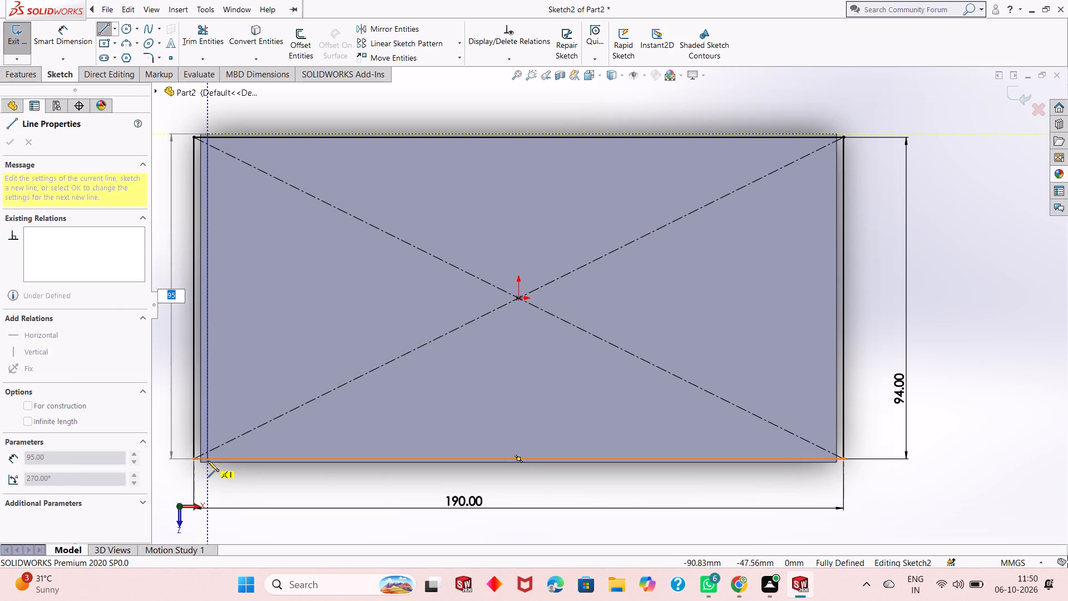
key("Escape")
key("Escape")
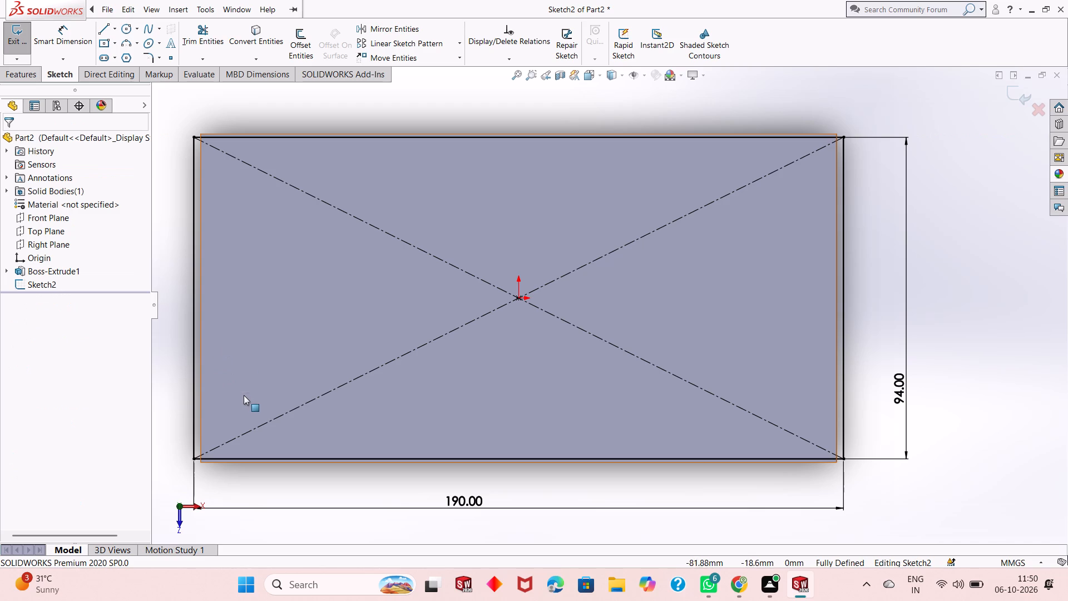
Set the top-face rectangle's vertical dimension to 66+30, giving 96 mm.
double_click(898, 400)
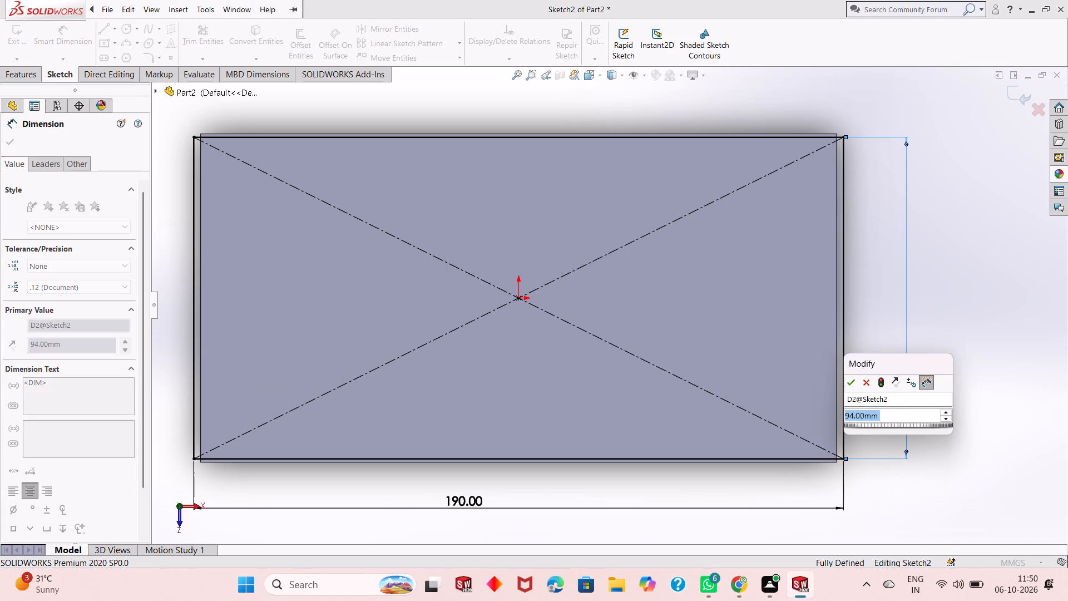
type("66+30")
key("Return")
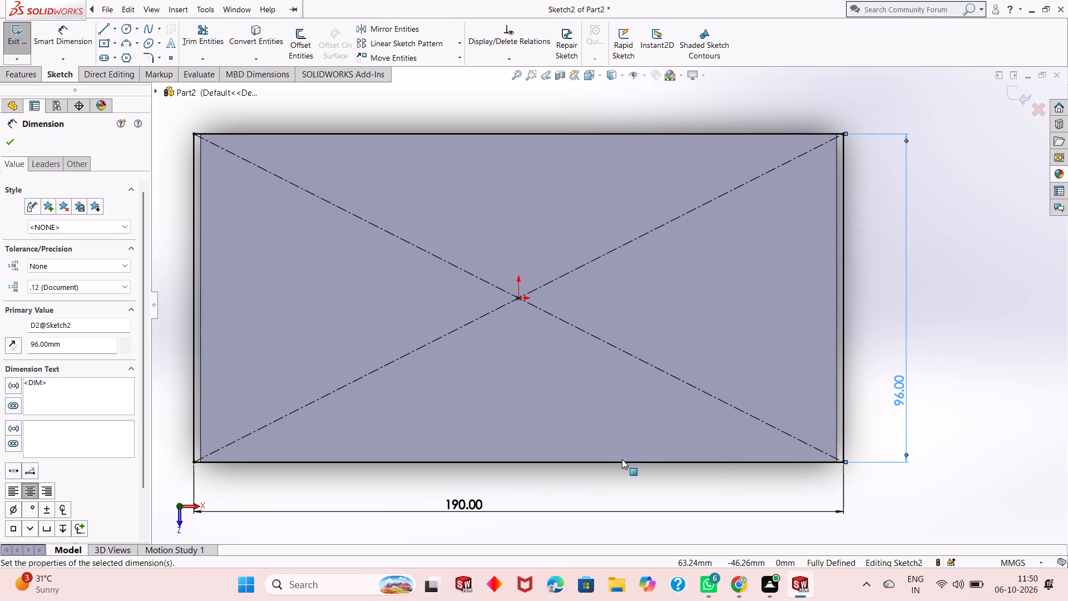
Examine the rectangle against the block's edges from several angles and return to a face-on view.
scroll(572, 417, "up", 2)
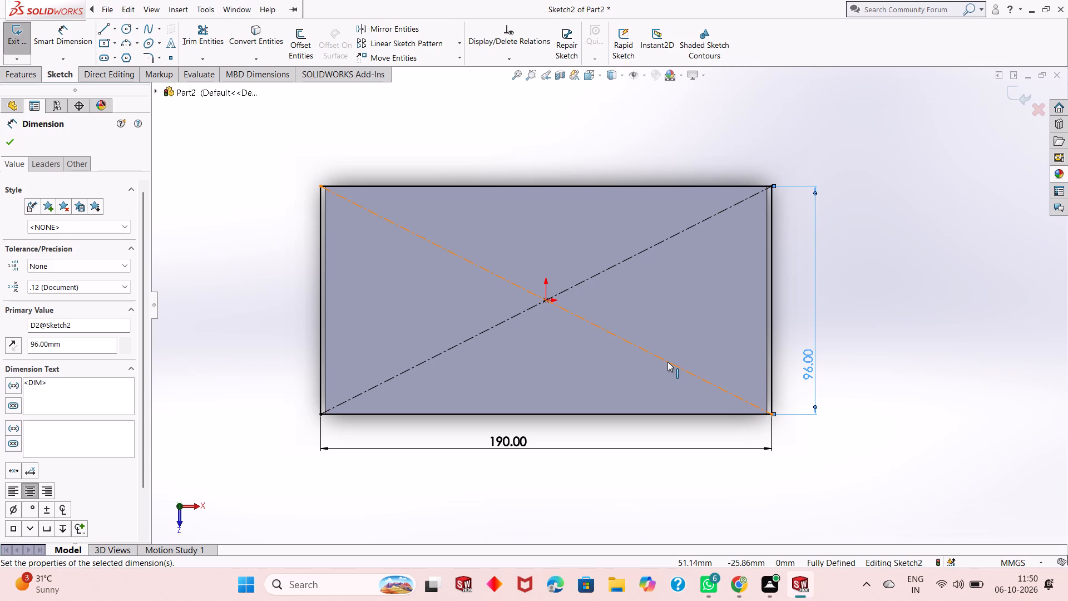
scroll(667, 362, "down", 1)
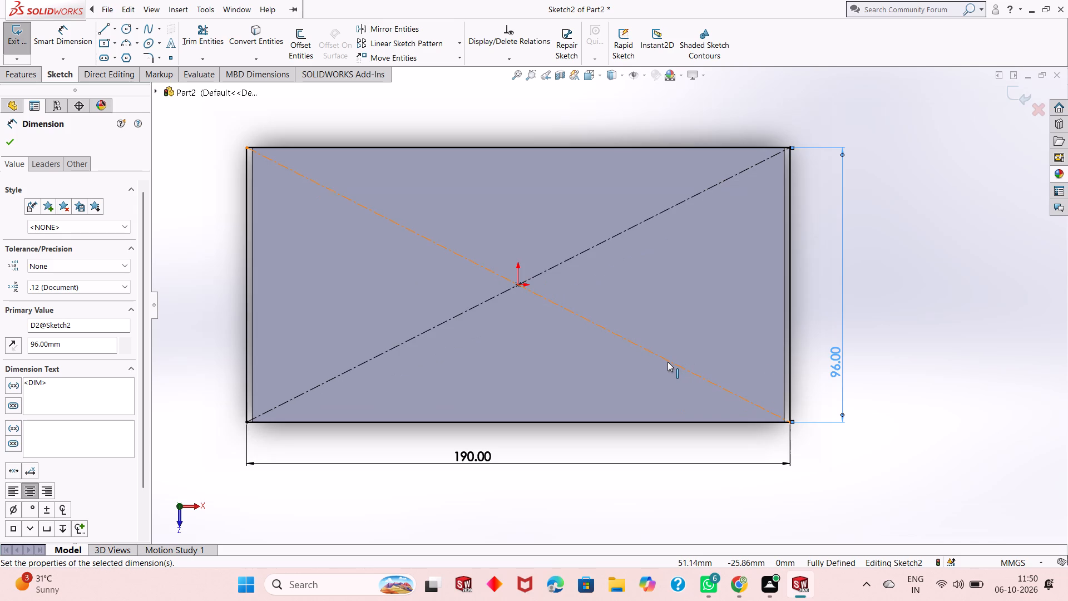
scroll(667, 362, "up", 1)
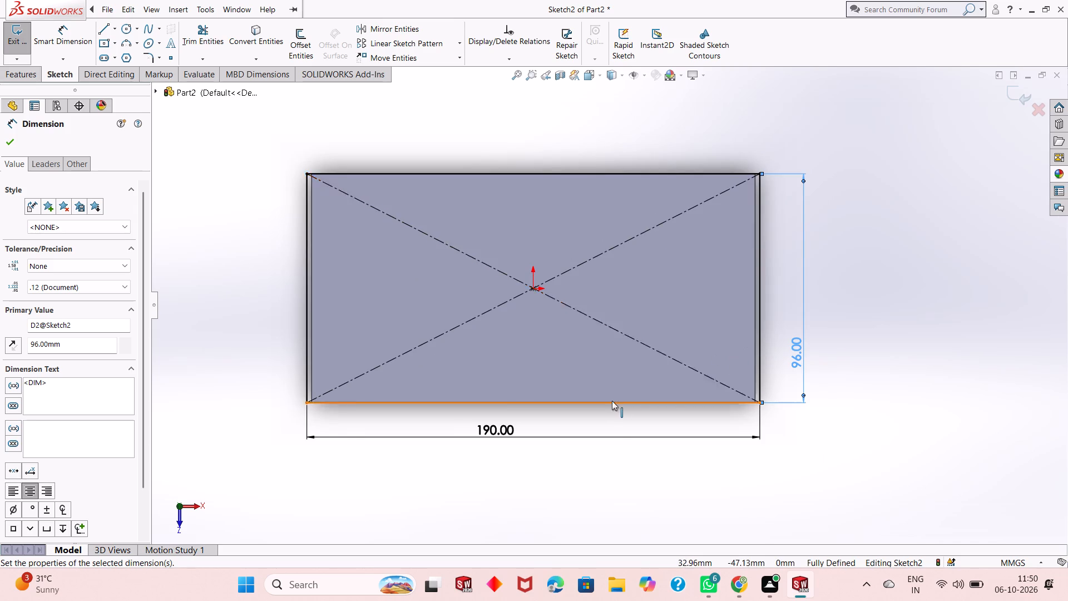
scroll(612, 401, "up", 1)
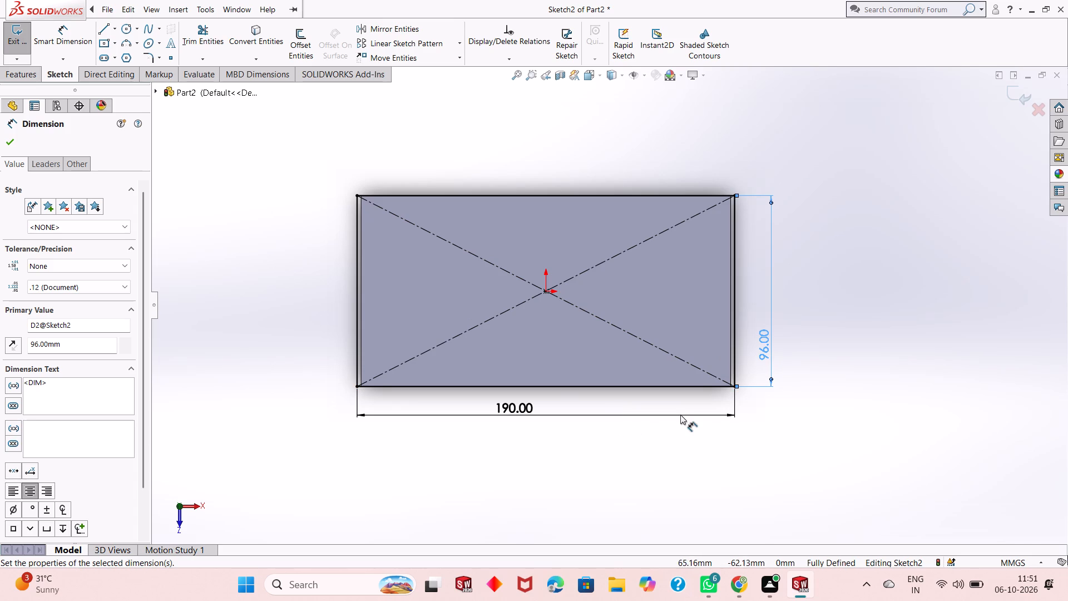
middle_click_drag(582, 454, 577, 363)
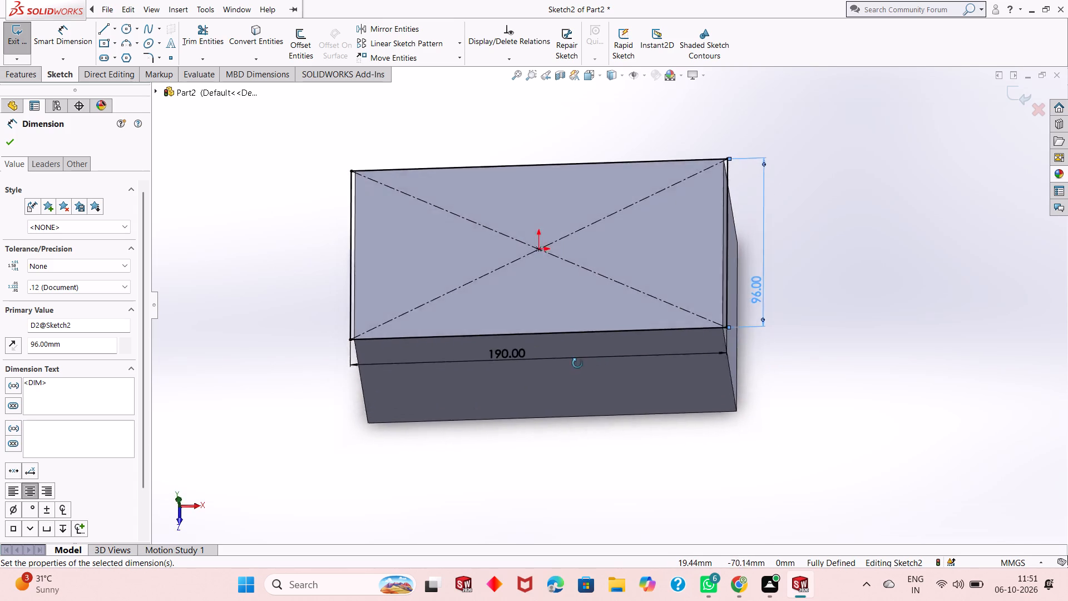
middle_click_drag(577, 363, 579, 170)
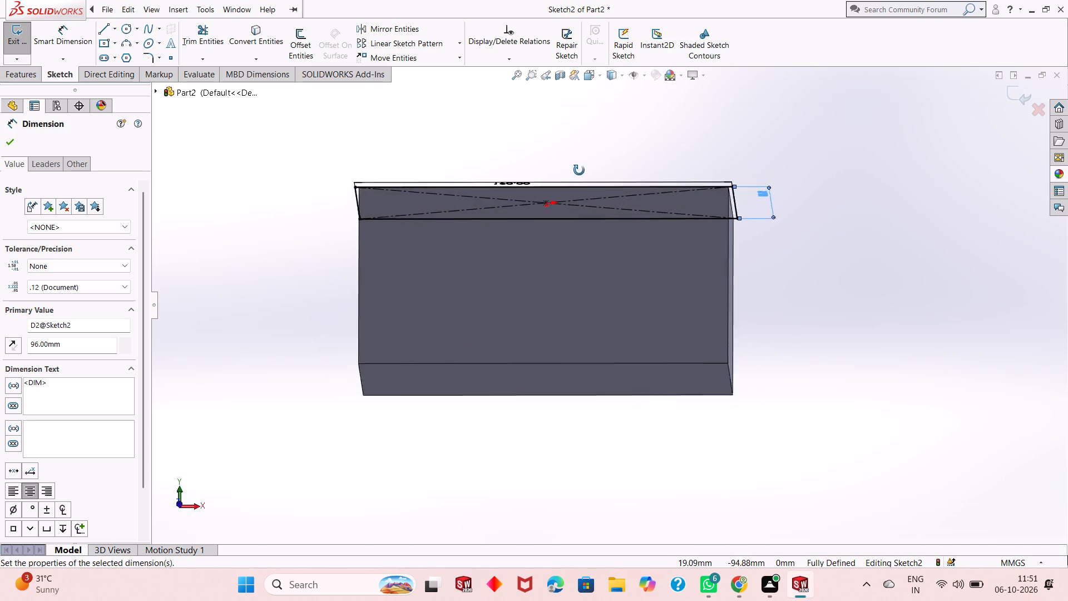
middle_click_drag(579, 170, 567, 235)
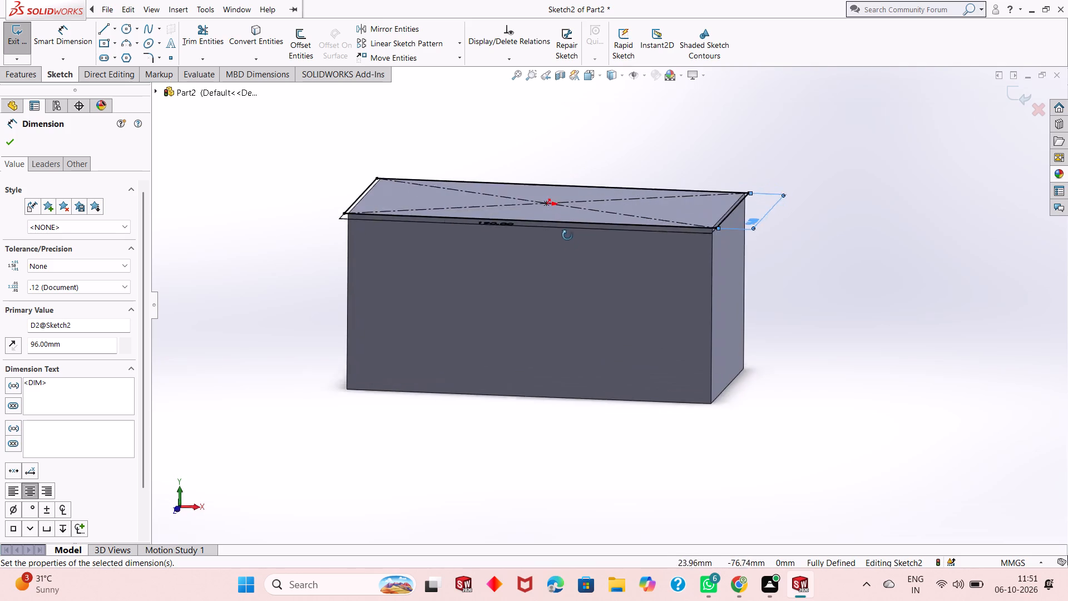
middle_click_drag(567, 235, 567, 450)
scroll(601, 304, "down", 1)
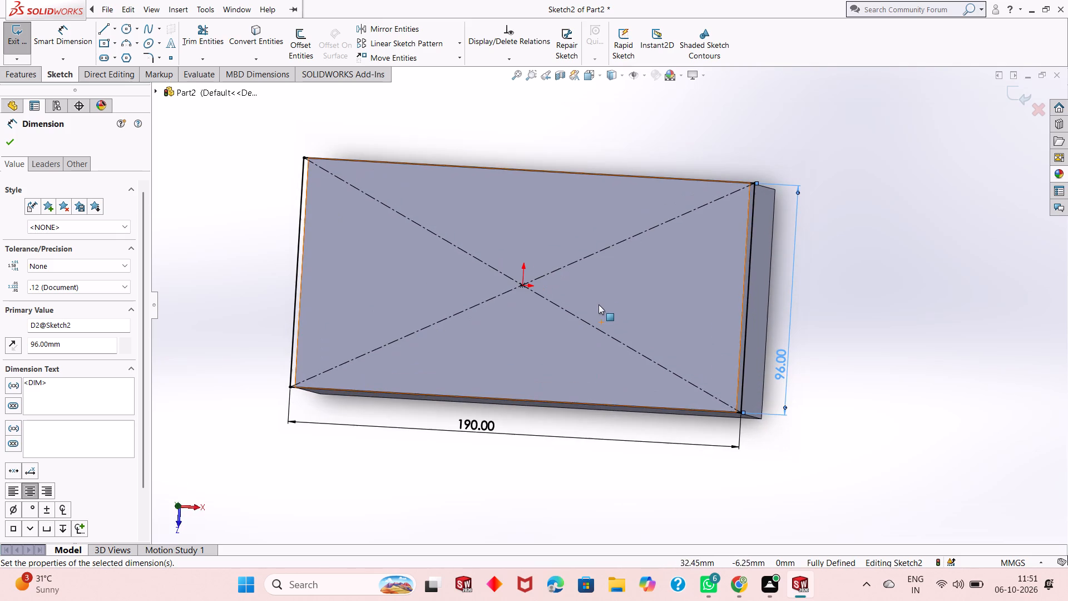
middle_click_drag(568, 325, 560, 339)
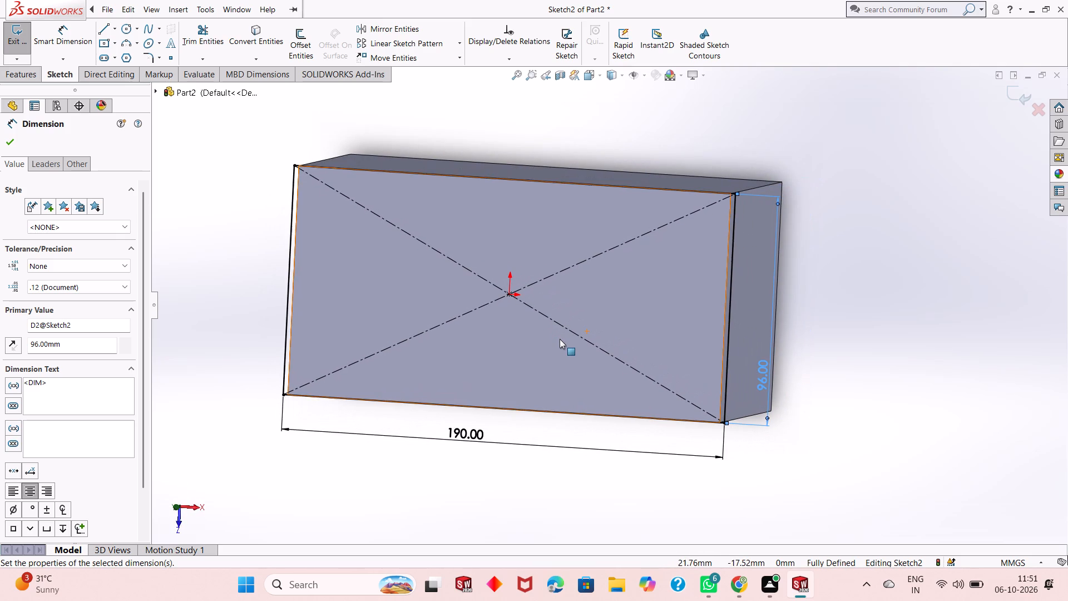
key("ctrl+8")
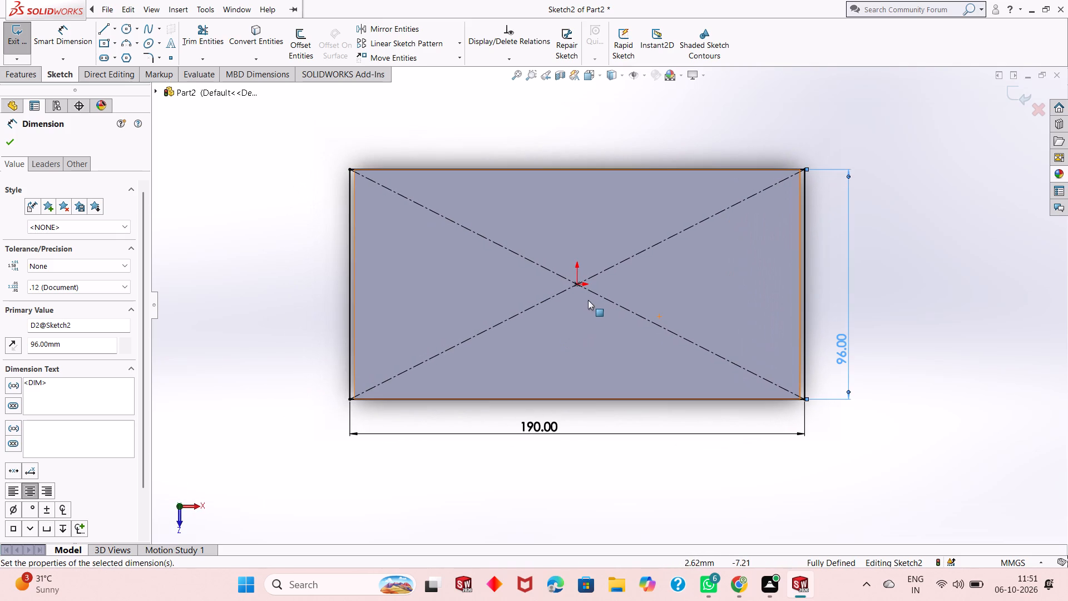
scroll(575, 307, "up", 2)
scroll(747, 296, "down", 2)
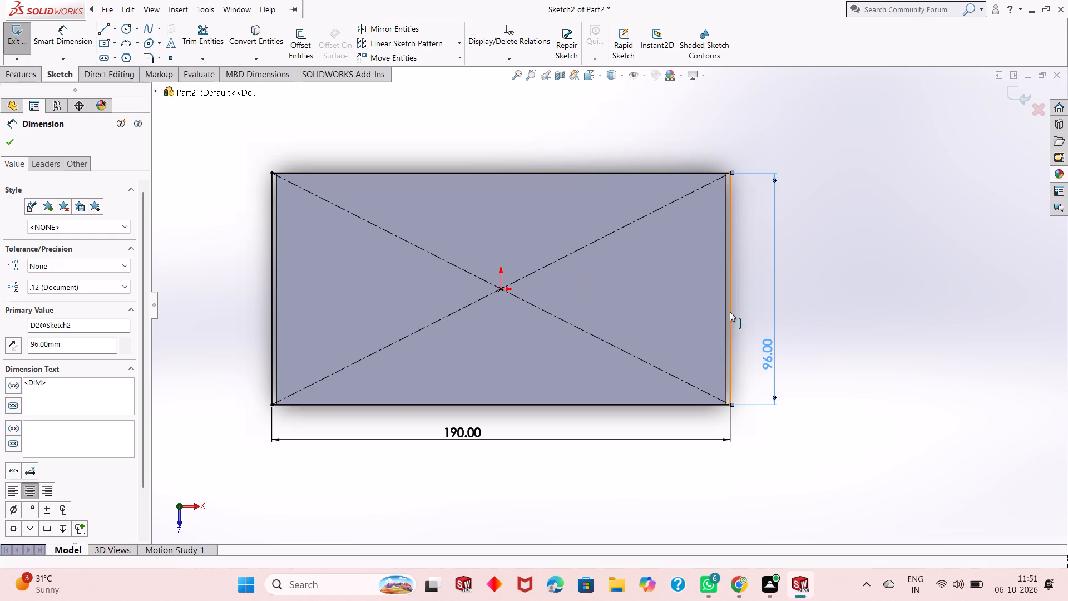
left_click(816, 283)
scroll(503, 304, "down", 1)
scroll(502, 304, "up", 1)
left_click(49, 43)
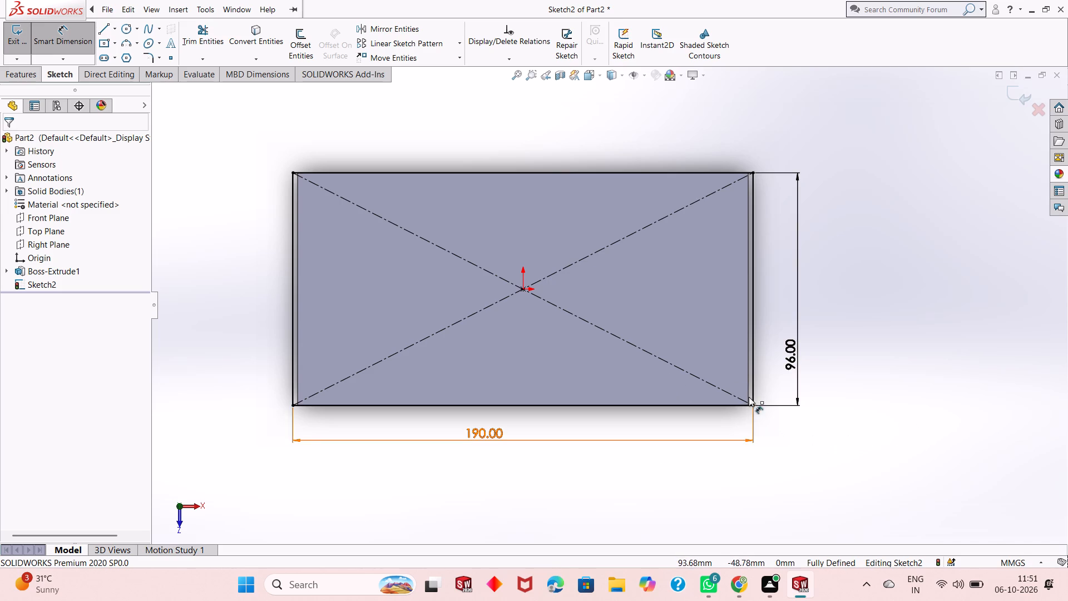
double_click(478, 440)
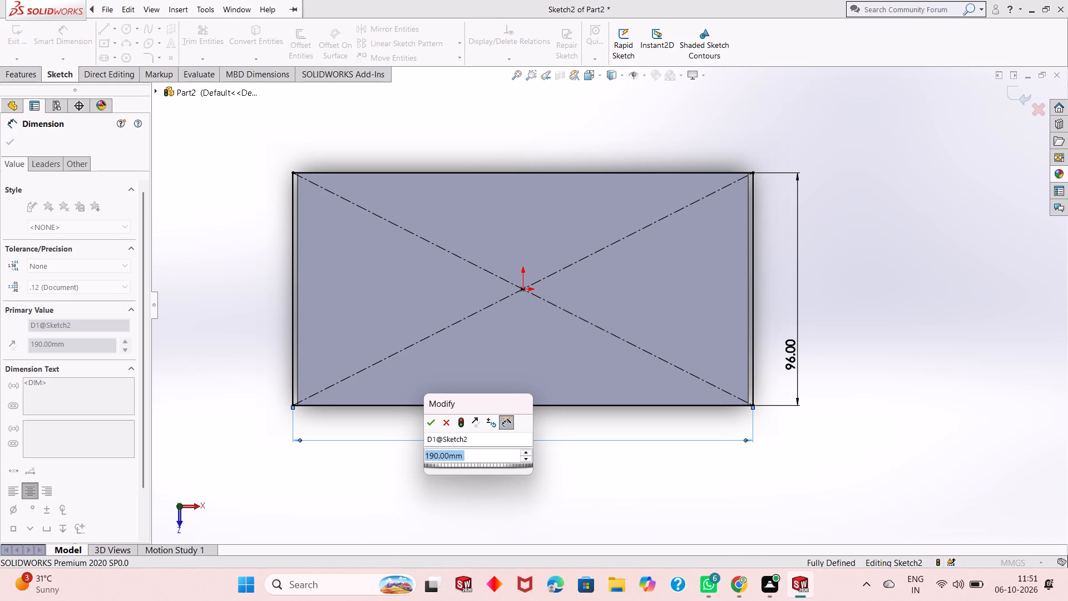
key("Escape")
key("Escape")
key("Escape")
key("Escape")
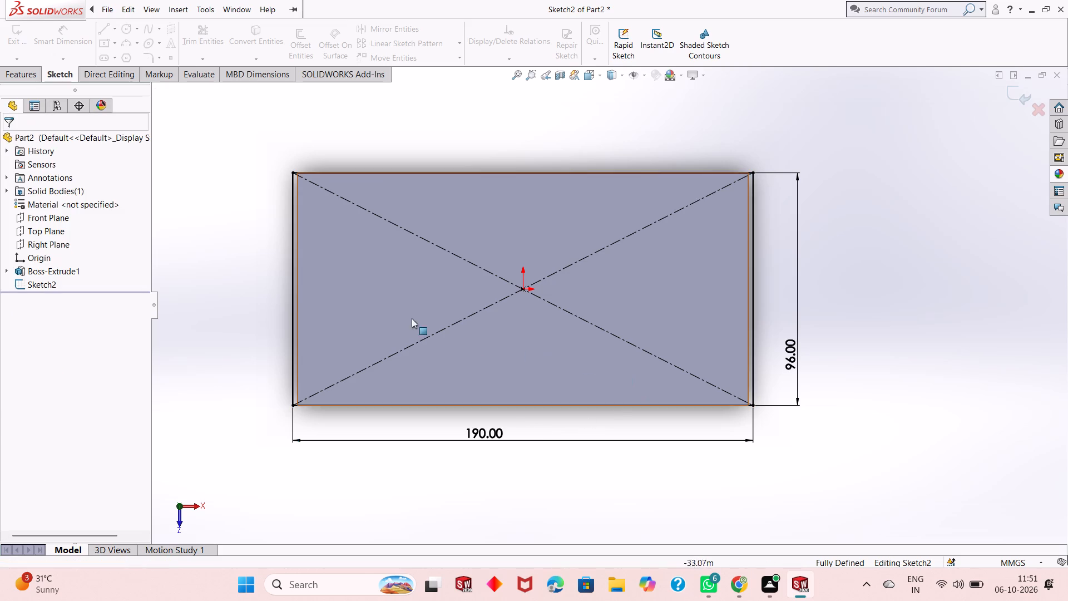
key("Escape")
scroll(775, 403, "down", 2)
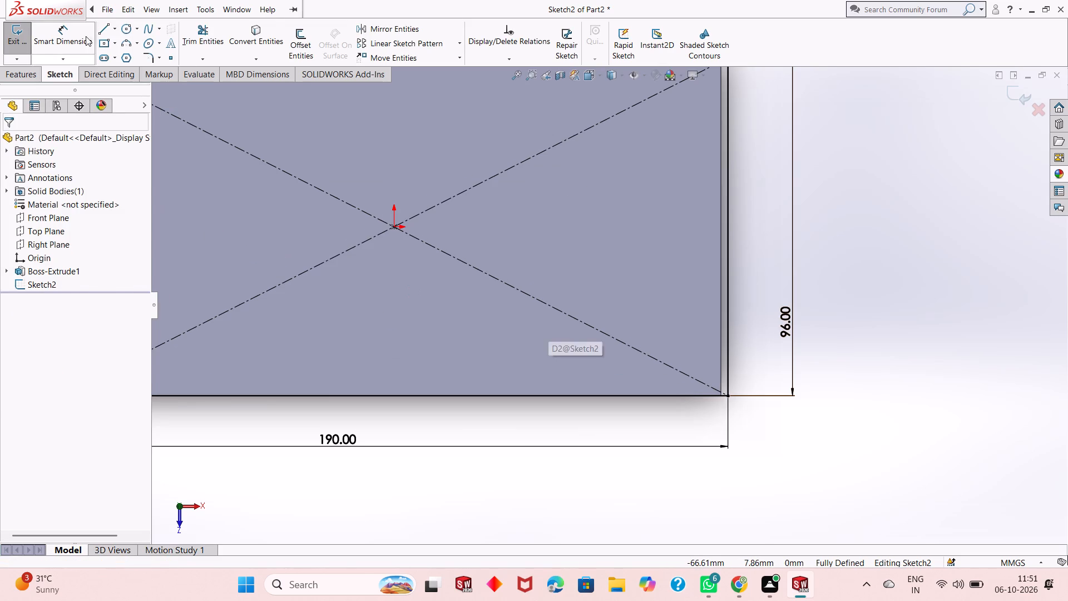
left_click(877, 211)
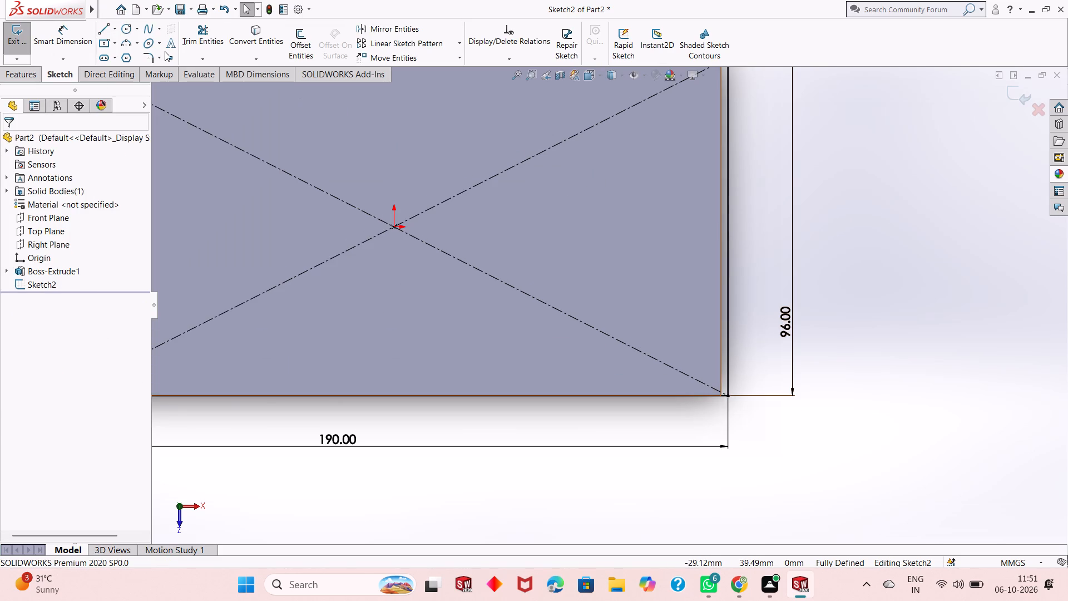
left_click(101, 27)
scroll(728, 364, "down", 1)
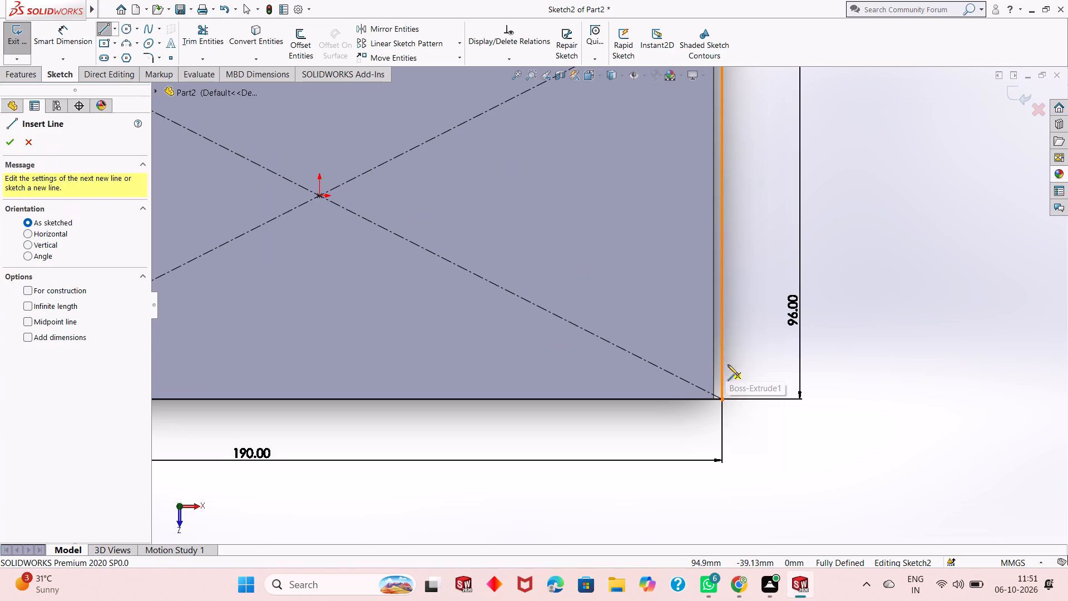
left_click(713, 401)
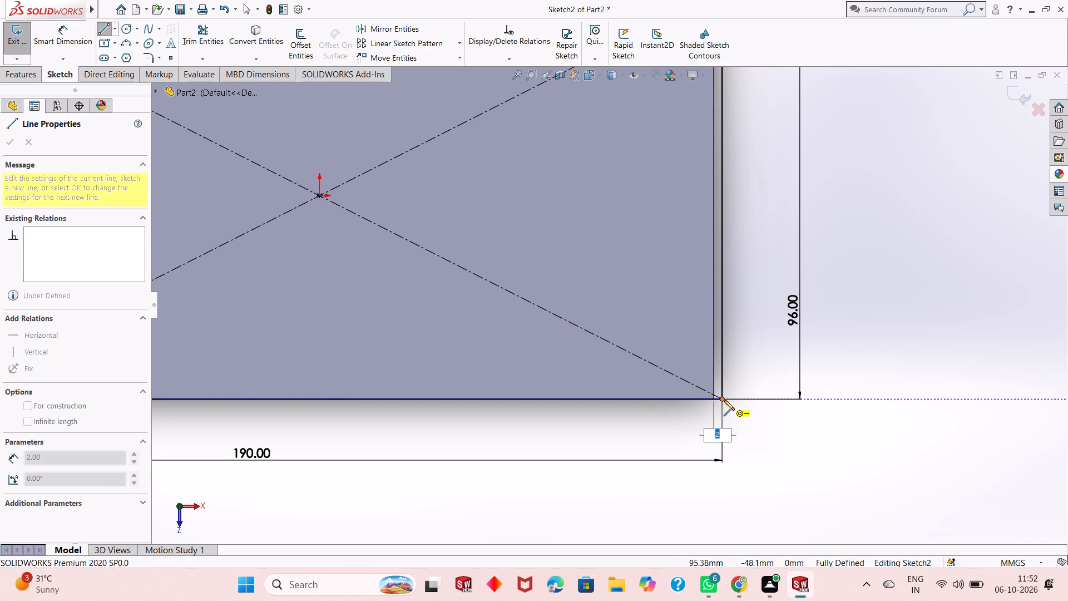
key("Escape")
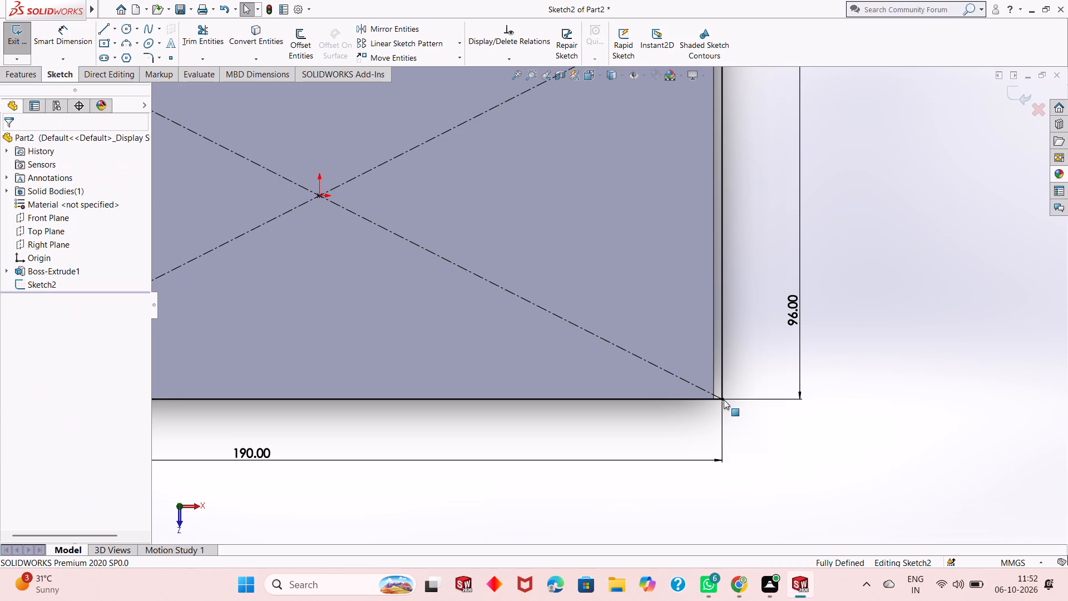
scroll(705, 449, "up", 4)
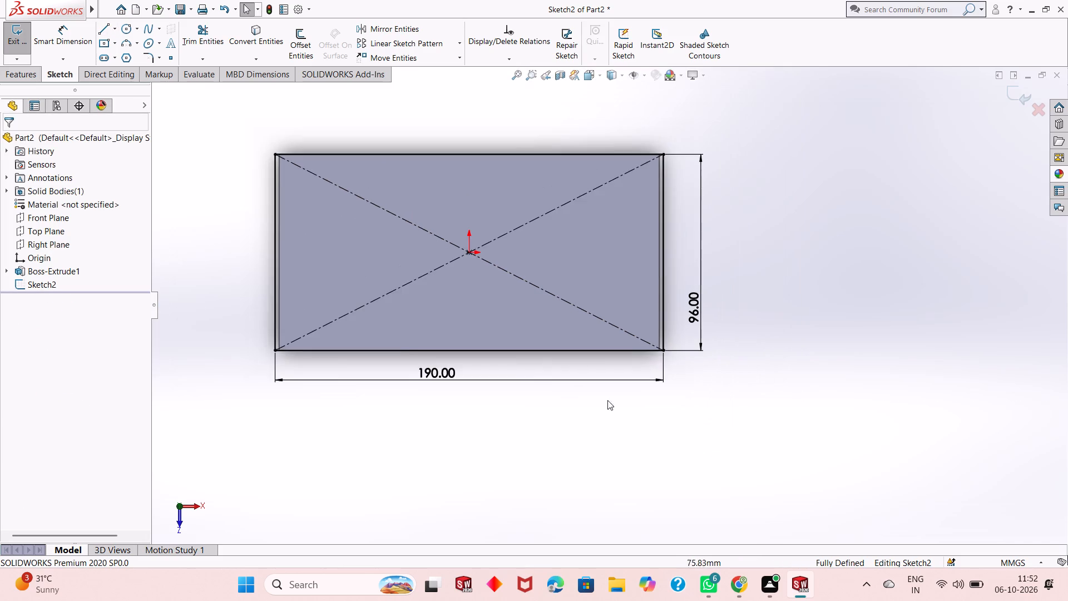
Set the top-face rectangle's vertical dimension to 100 mm.
scroll(593, 387, "up", 1)
scroll(436, 249, "down", 1)
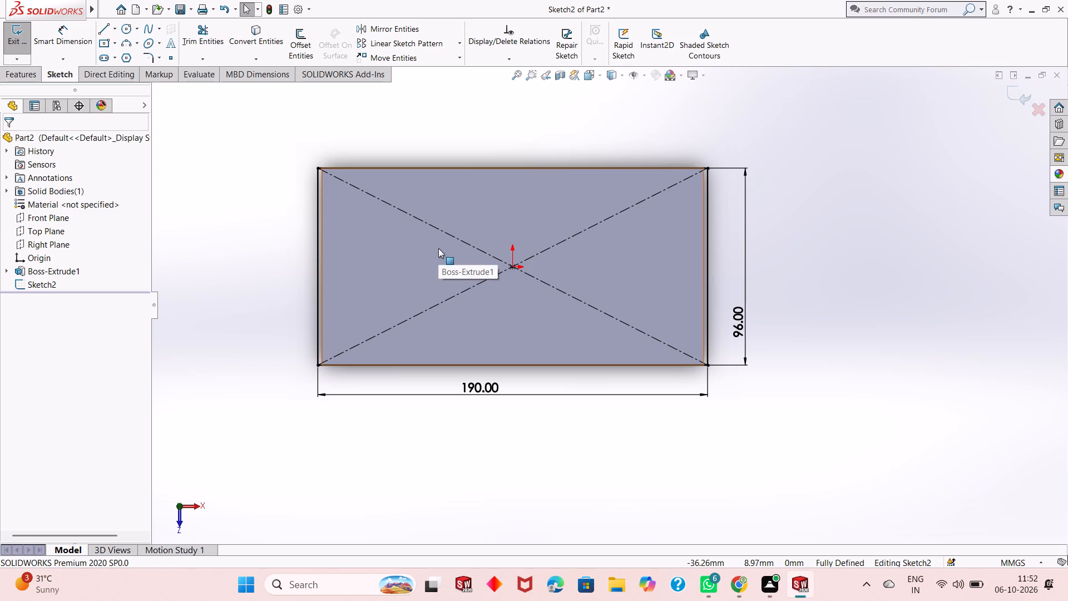
double_click(744, 327)
type("100")
key("Return")
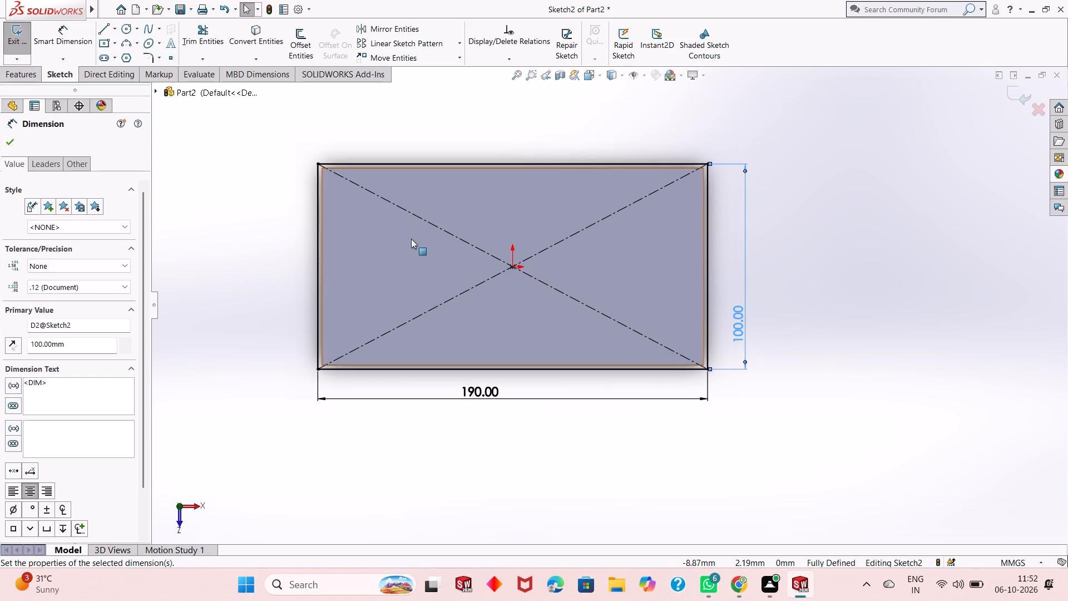
left_click(9, 144)
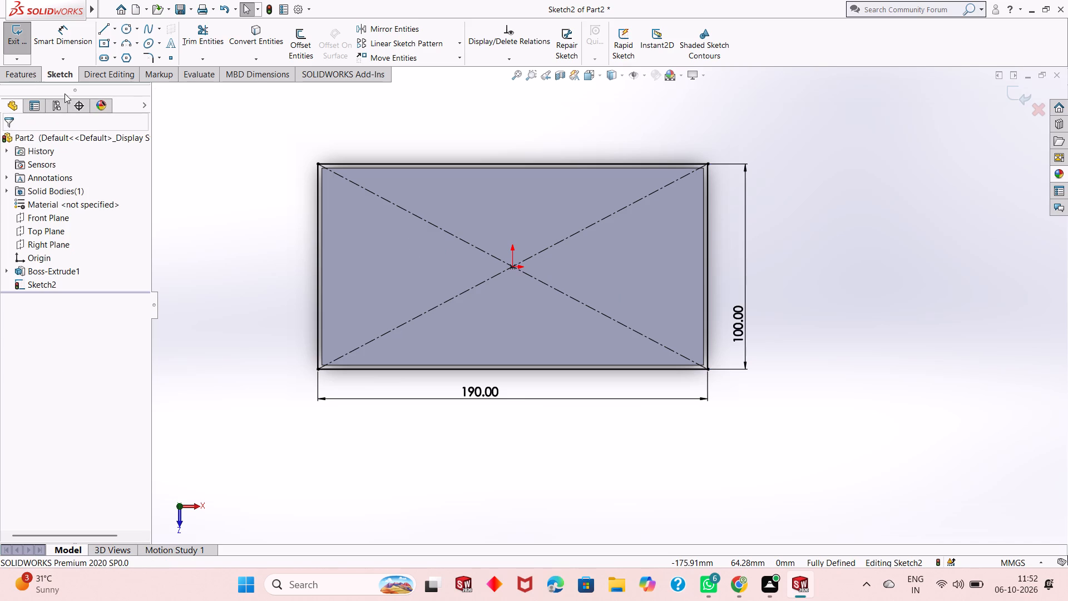
Extrude the top-face rectangle 12 mm upward from the sketch plane as a blind boss merged with the block.
middle_click_drag(476, 434, 471, 297)
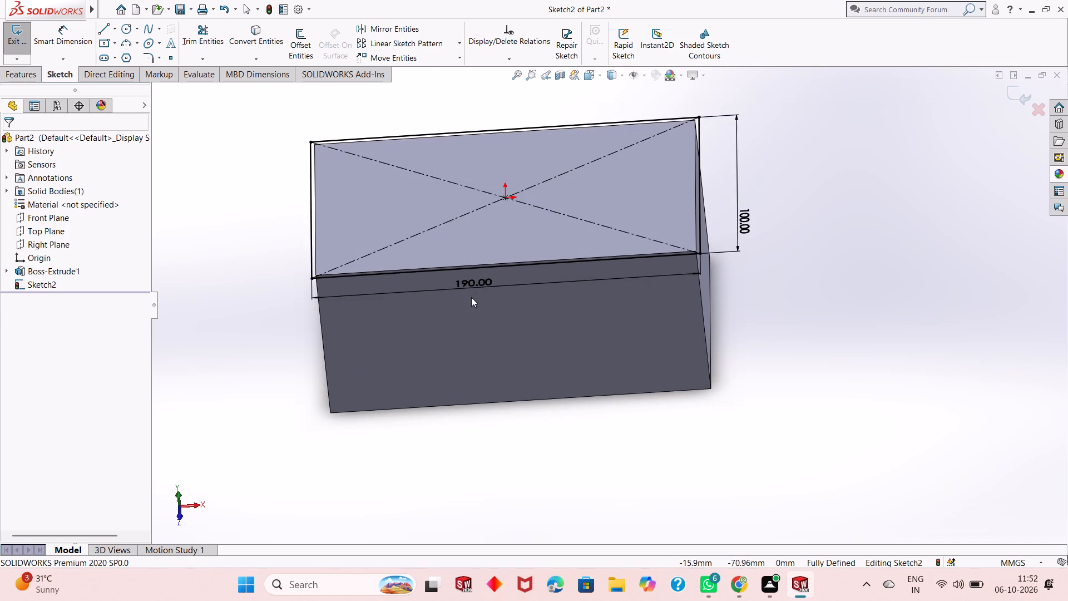
scroll(483, 297, "up", 1)
scroll(516, 208, "down", 2)
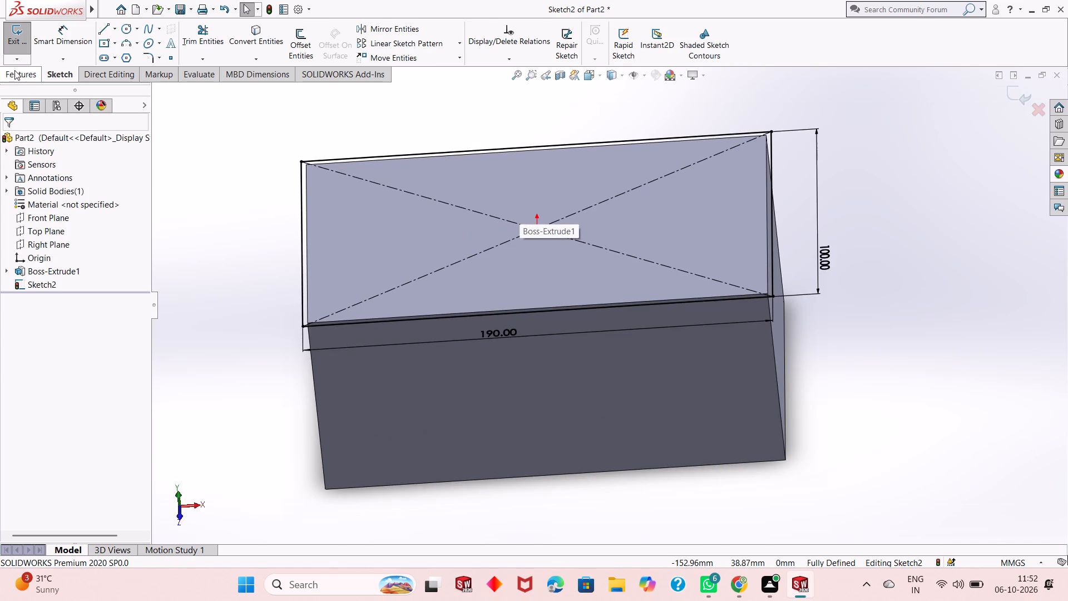
left_click(14, 70)
left_click(16, 50)
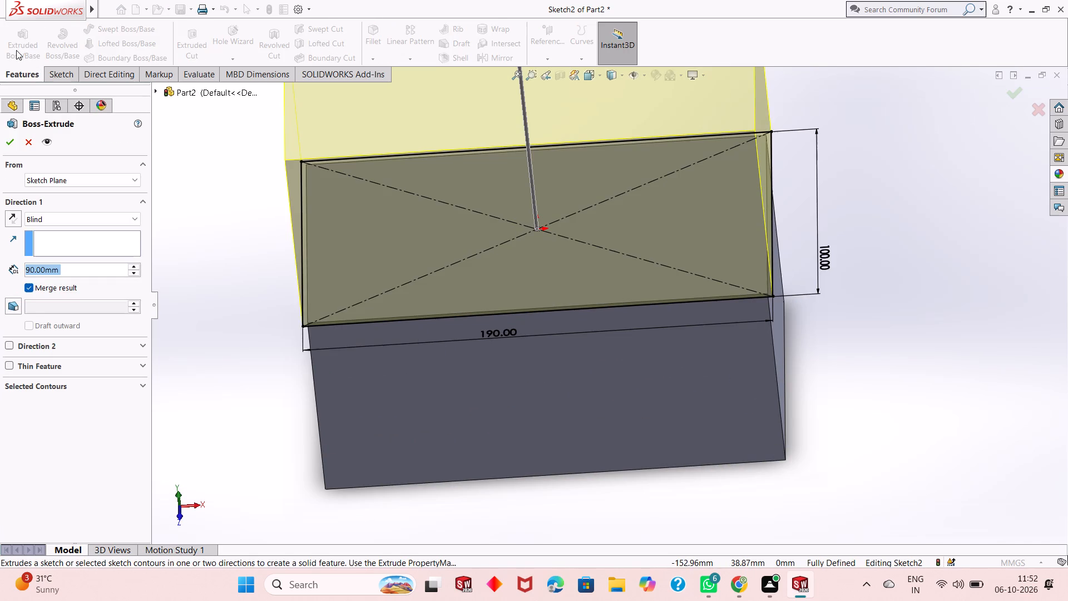
type("12")
key("Return")
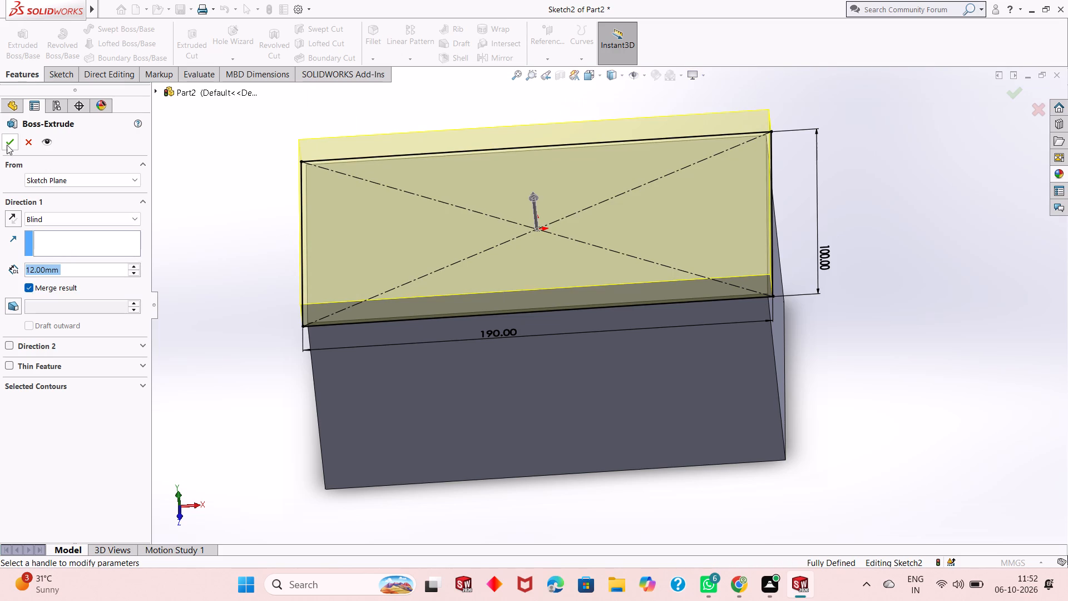
left_click(8, 146)
left_click(266, 379)
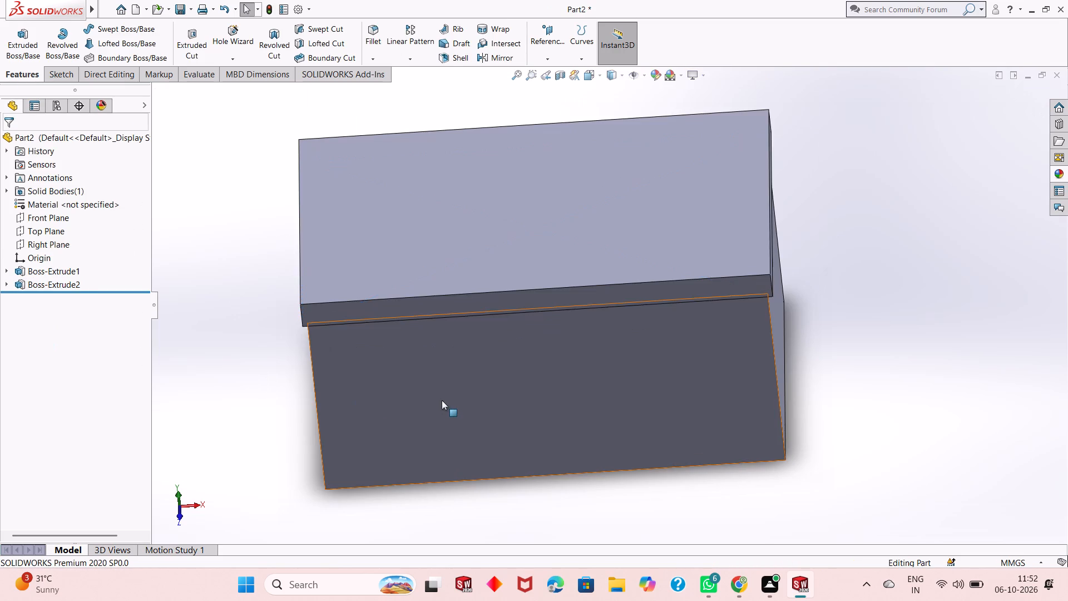
Examine the block and its overhanging top plate from above, below and the front.
middle_click_drag(442, 400, 452, 398)
scroll(440, 380, "up", 3)
scroll(625, 440, "up", 1)
middle_click_drag(625, 440, 609, 344)
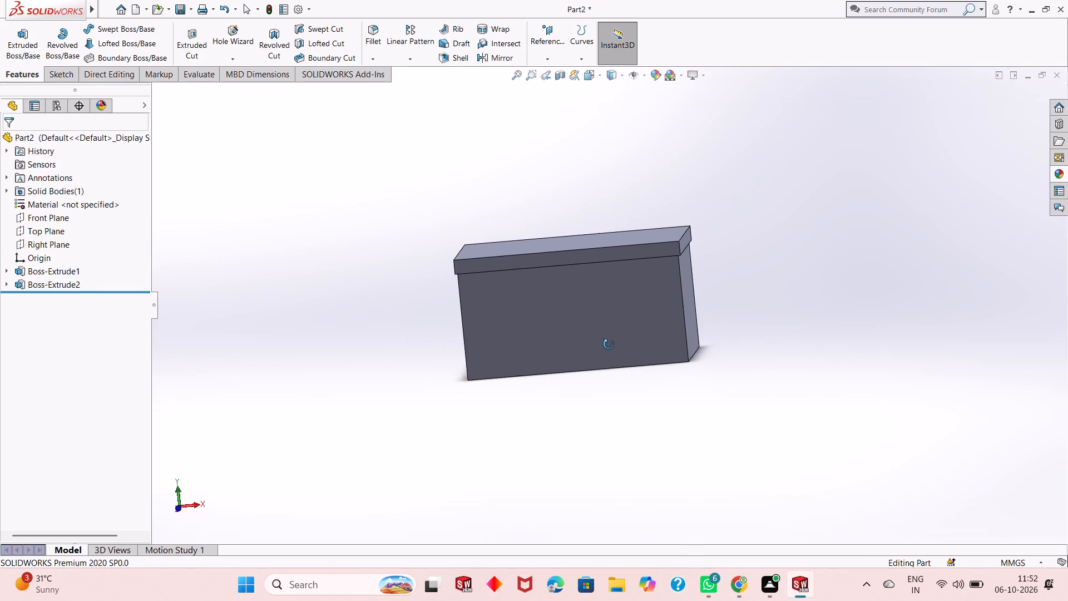
middle_click_drag(609, 344, 586, 402)
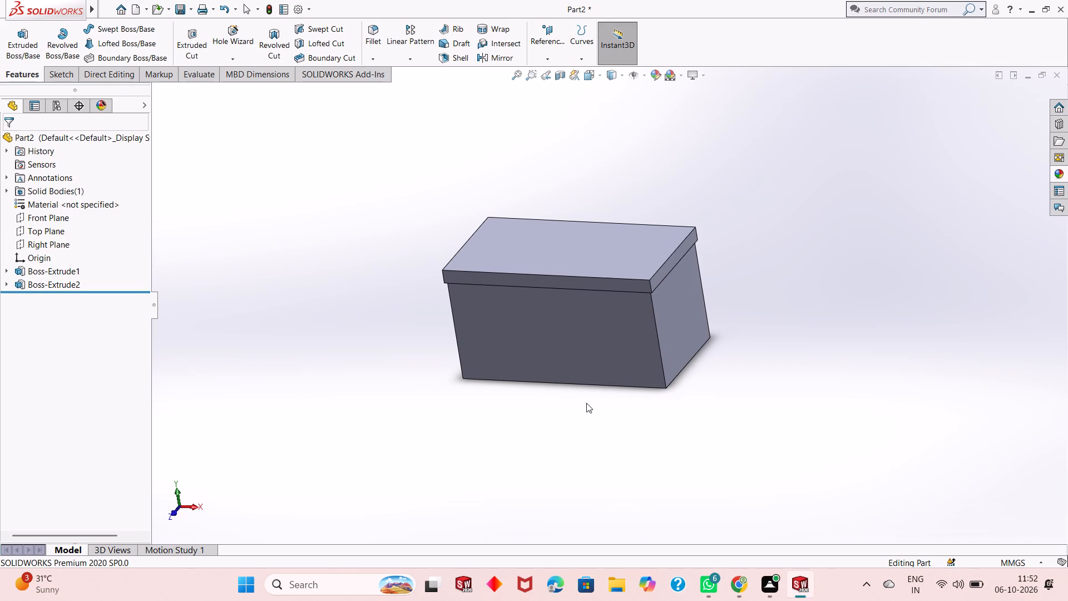
middle_click_drag(592, 426, 559, 424)
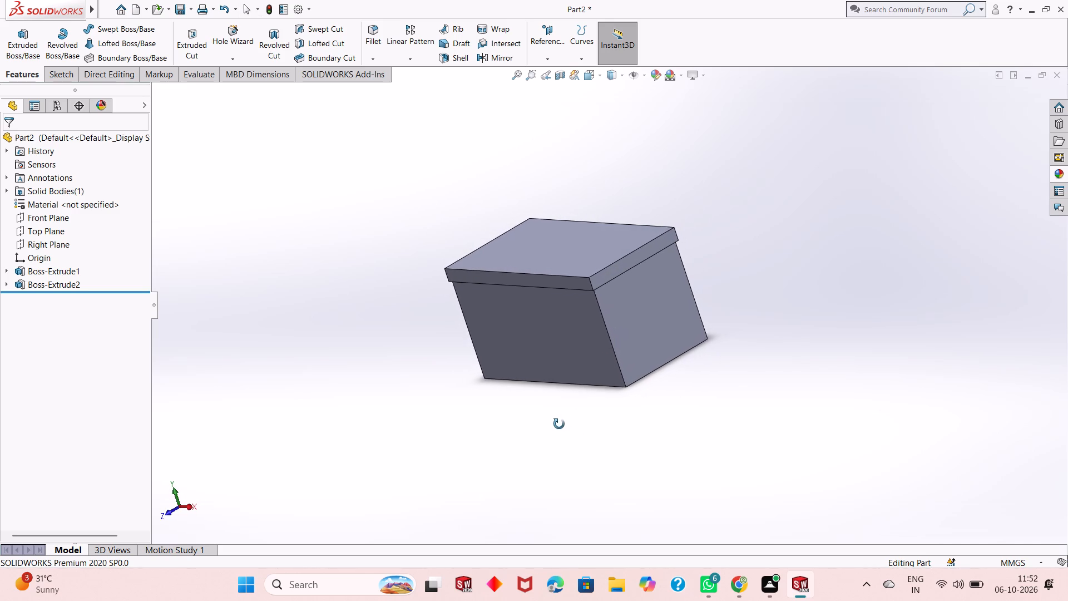
middle_click_drag(559, 424, 559, 437)
scroll(596, 293, "down", 3)
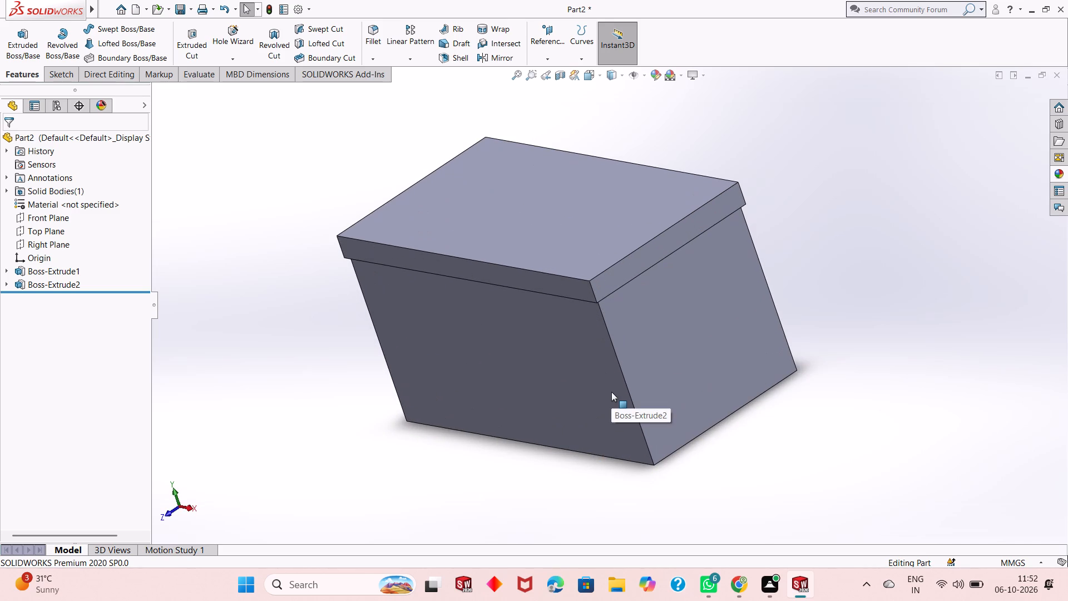
scroll(601, 301, "down", 2)
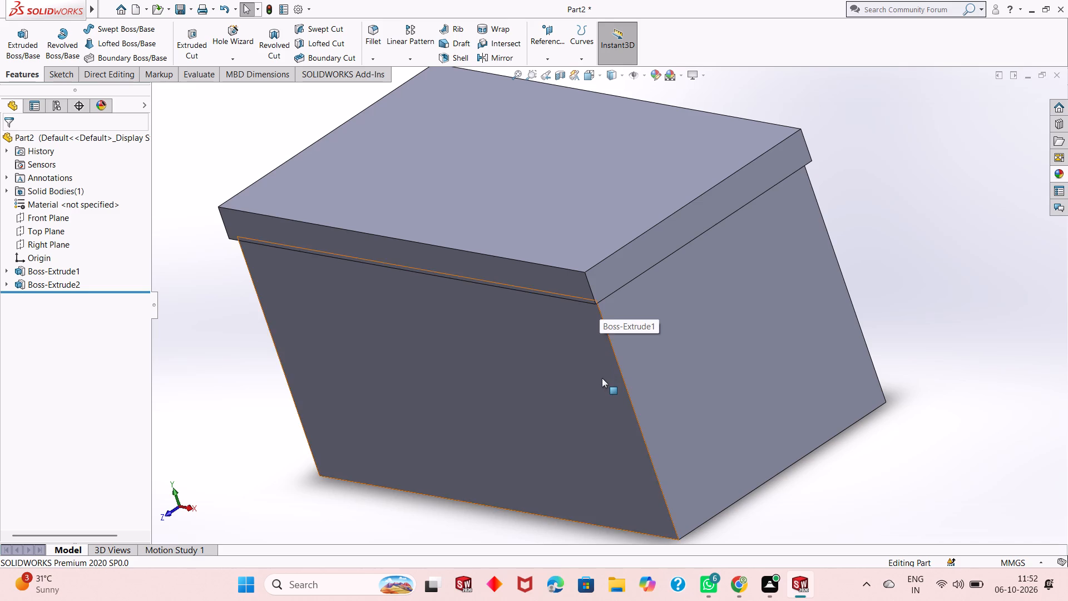
scroll(602, 378, "up", 2)
middle_click(584, 429)
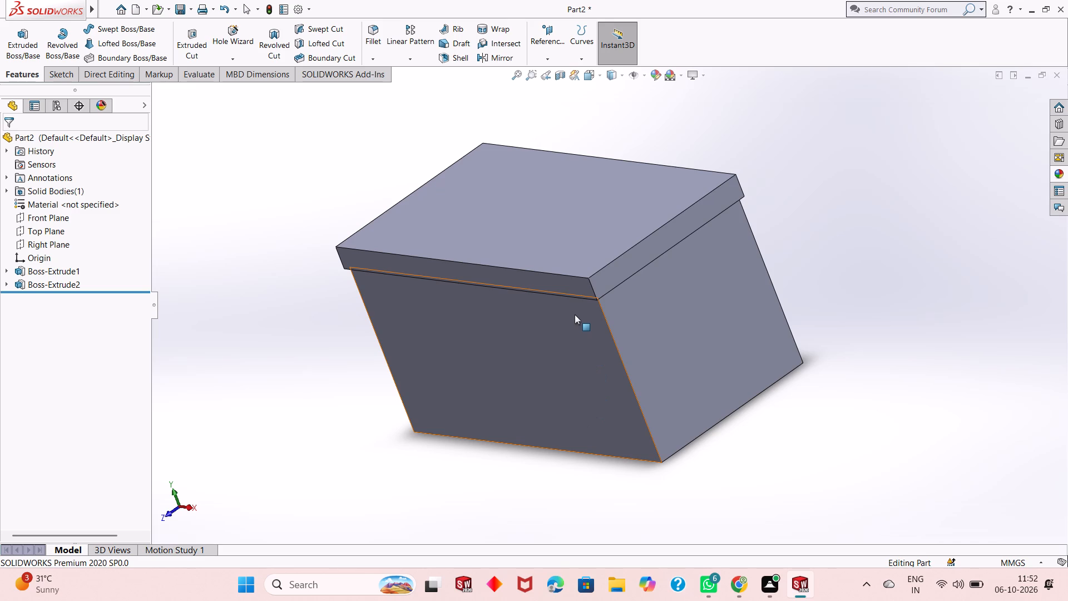
middle_click_drag(512, 413, 543, 390)
middle_click_drag(543, 390, 552, 370)
middle_click_drag(528, 373, 532, 242)
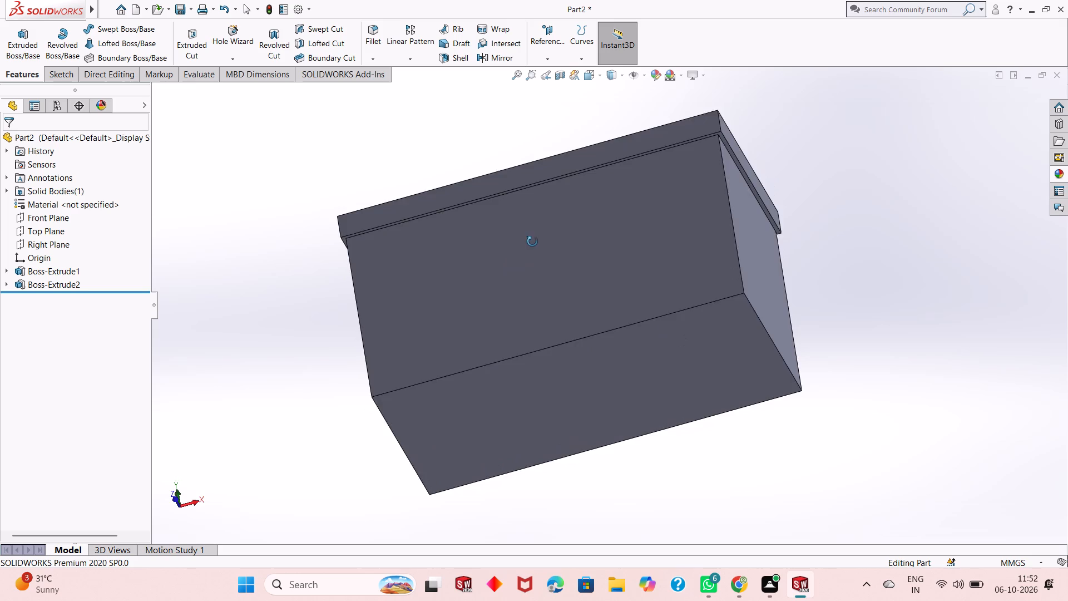
middle_click_drag(532, 242, 536, 447)
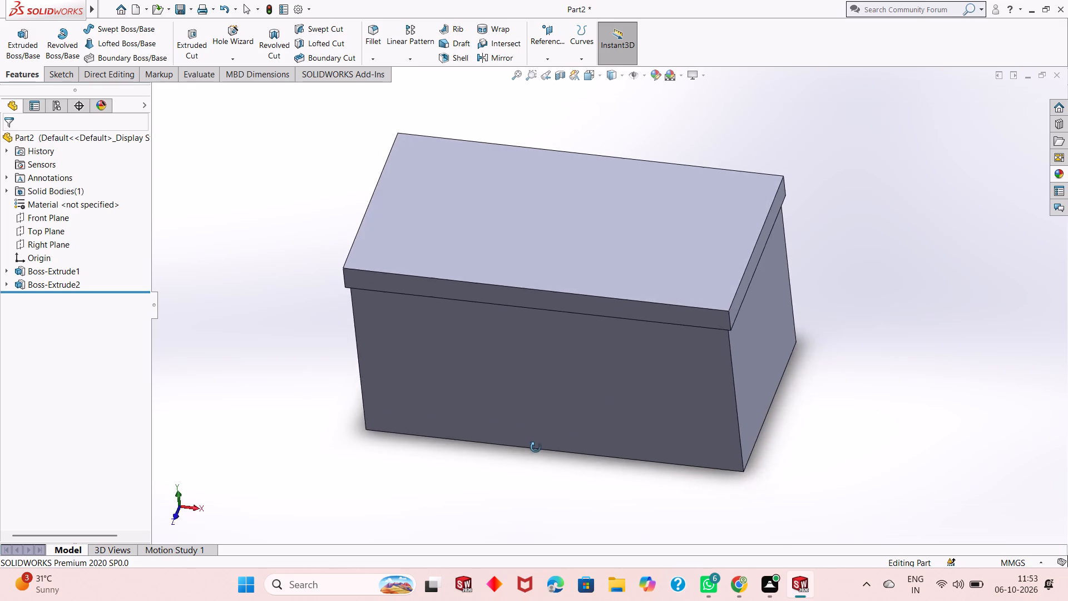
middle_click_drag(536, 447, 555, 329)
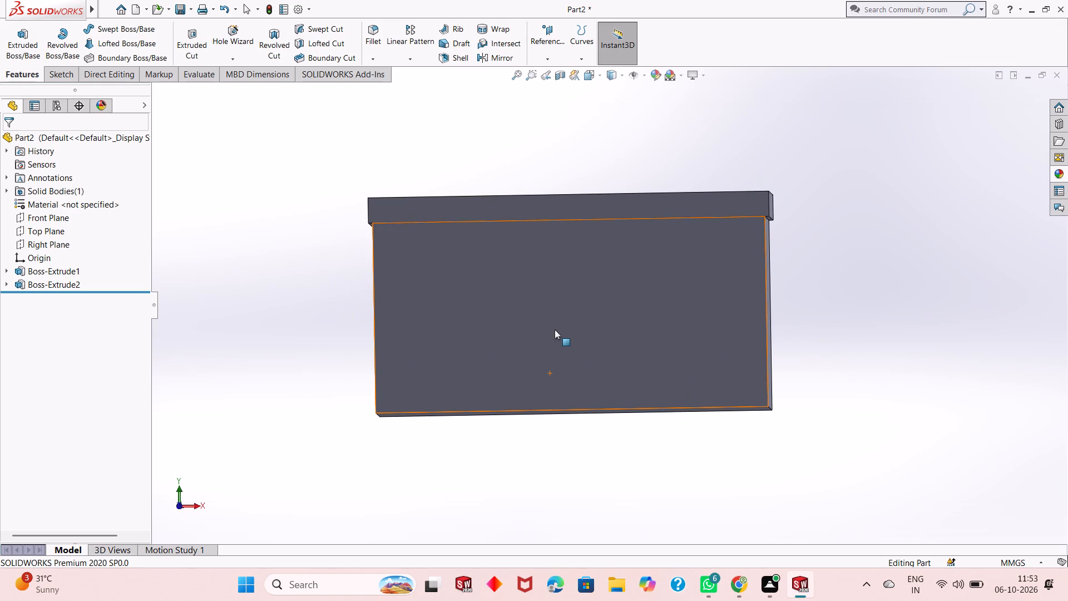
middle_click_drag(601, 317, 595, 336)
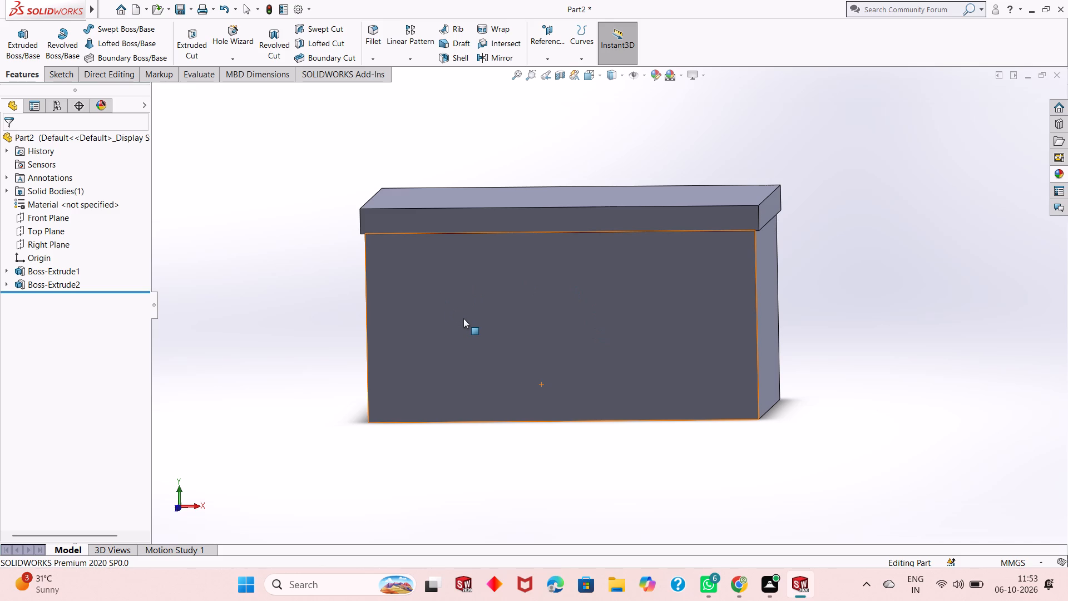
Sketch a corner rectangle about 110 by 4.4 mm on the block's front face, with its base on the bottom edge.
left_click(512, 322)
left_click(566, 294)
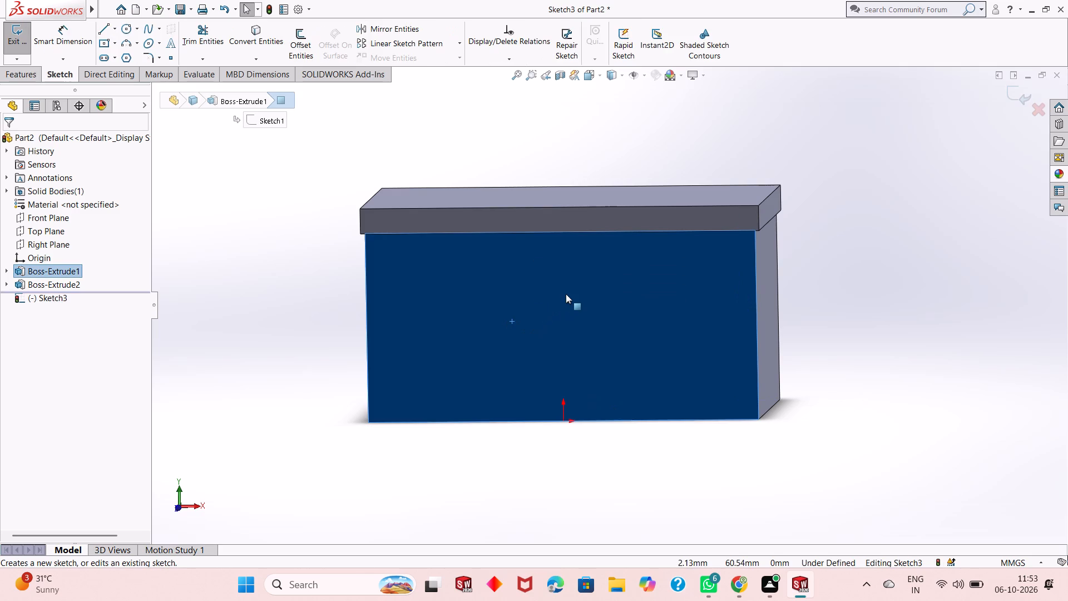
key("ctrl+8")
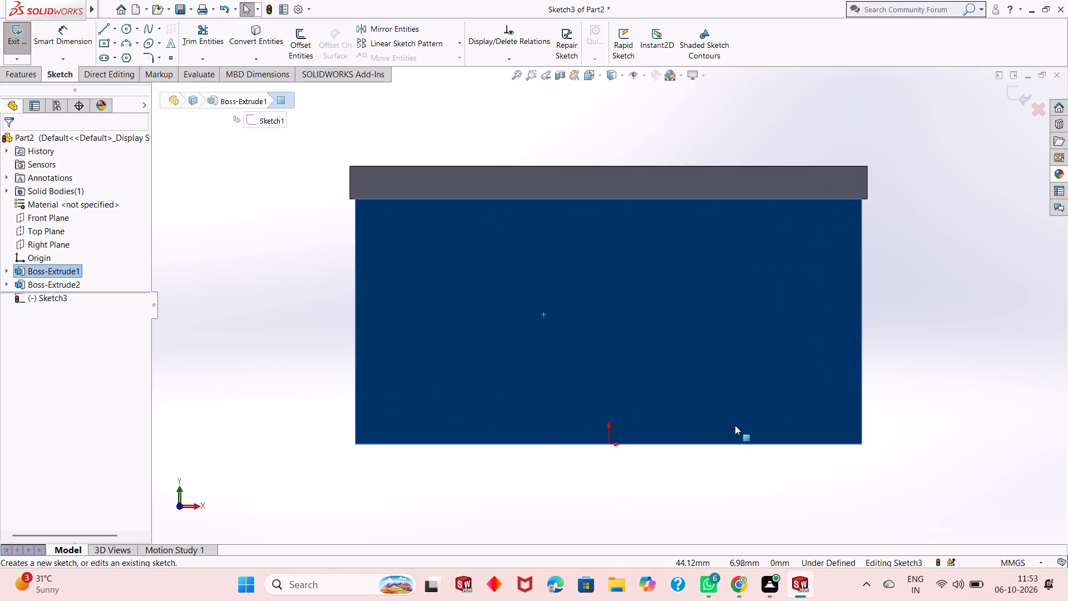
scroll(748, 401, "down", 2)
scroll(647, 370, "up", 3)
left_click(645, 413)
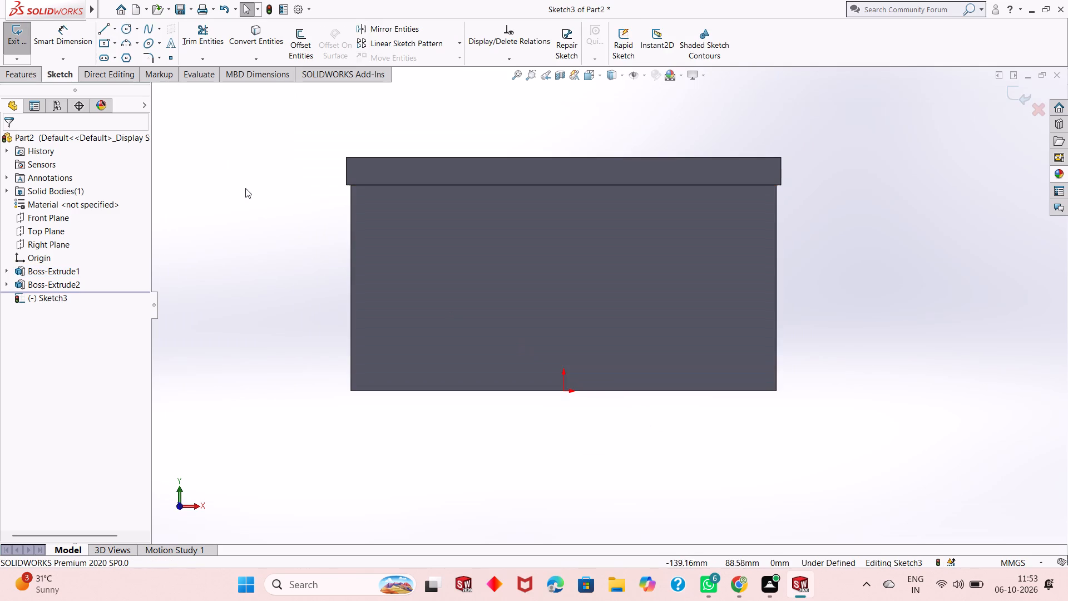
left_click(116, 43)
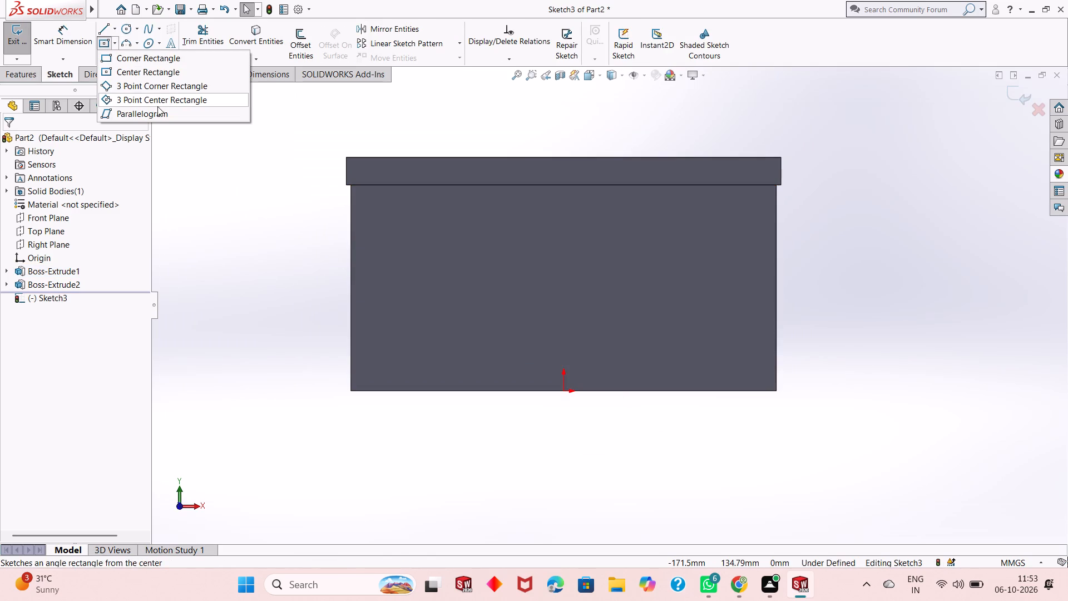
left_click(157, 58)
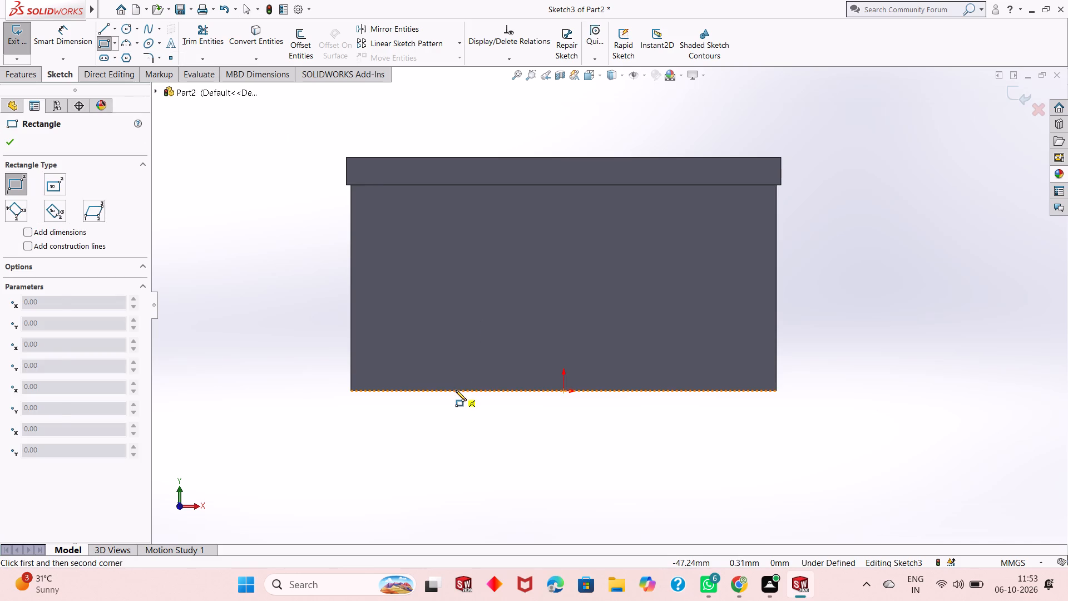
left_click(456, 390)
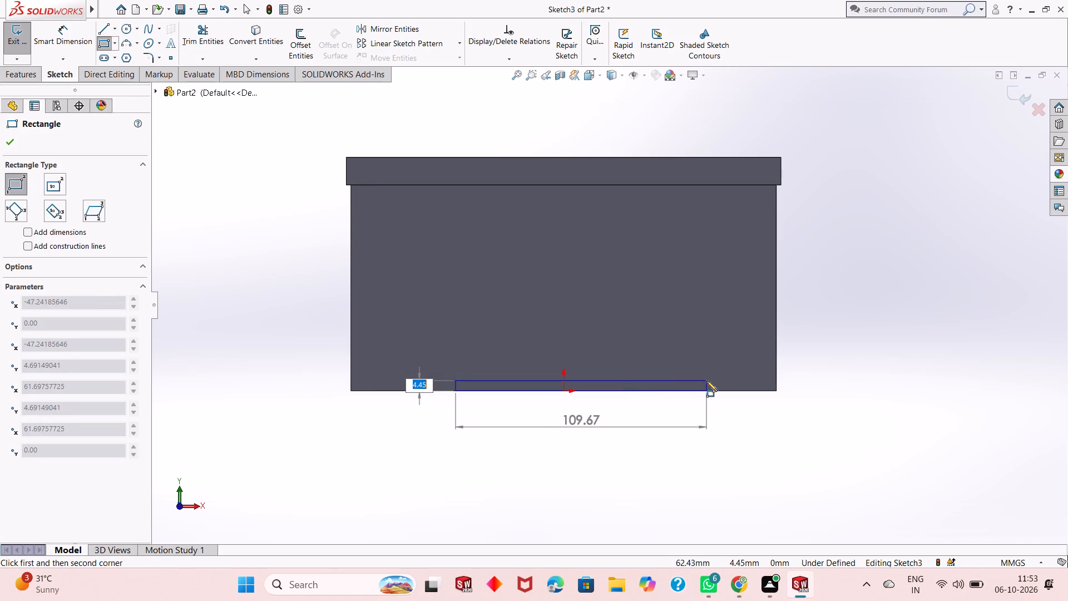
left_click(706, 381)
right_click(252, 295)
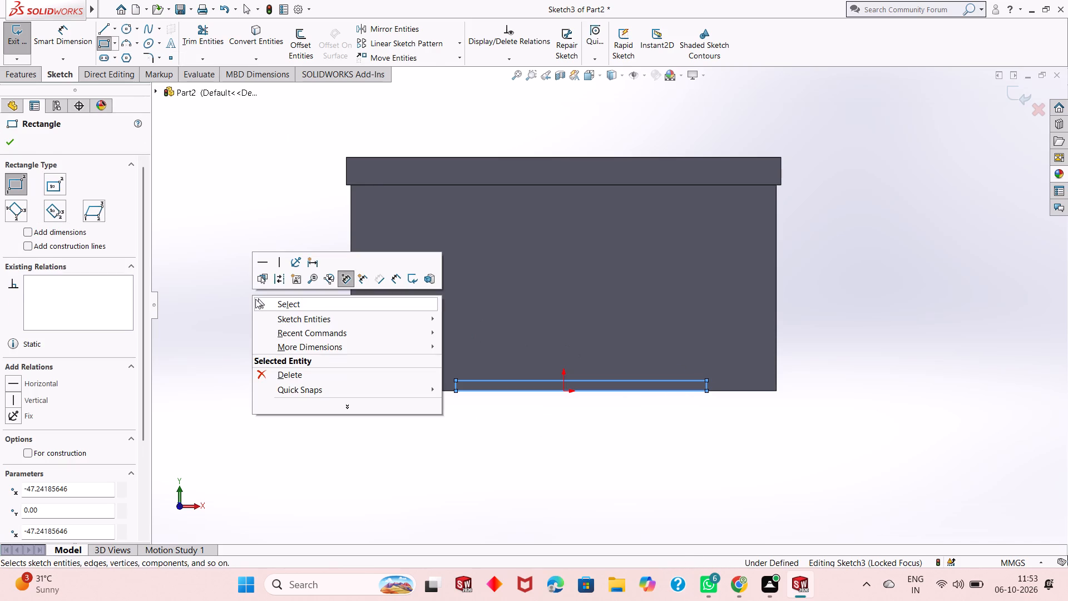
left_click(255, 299)
Dimension the front-face rectangle's base at 150 mm and its lower left corner 75 mm from the origin.
left_click(72, 38)
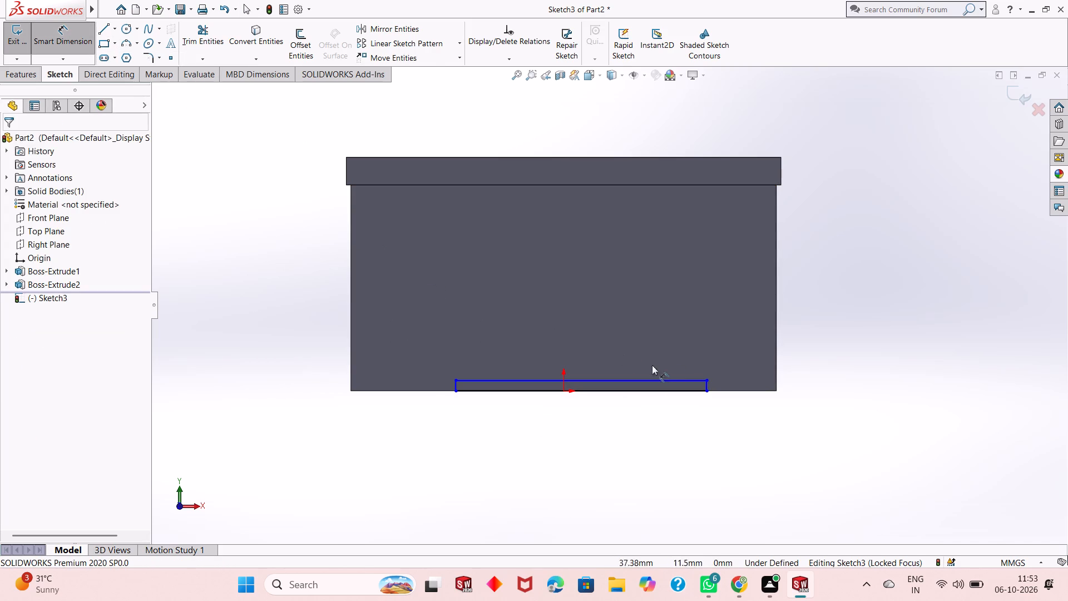
scroll(684, 400, "down", 1)
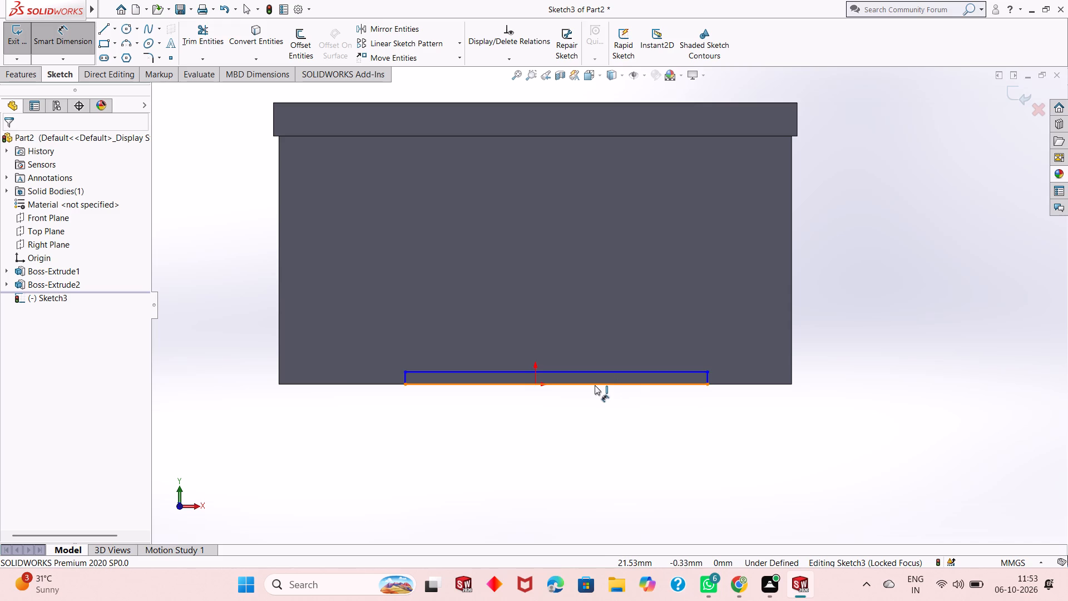
left_click(595, 387)
left_click(594, 444)
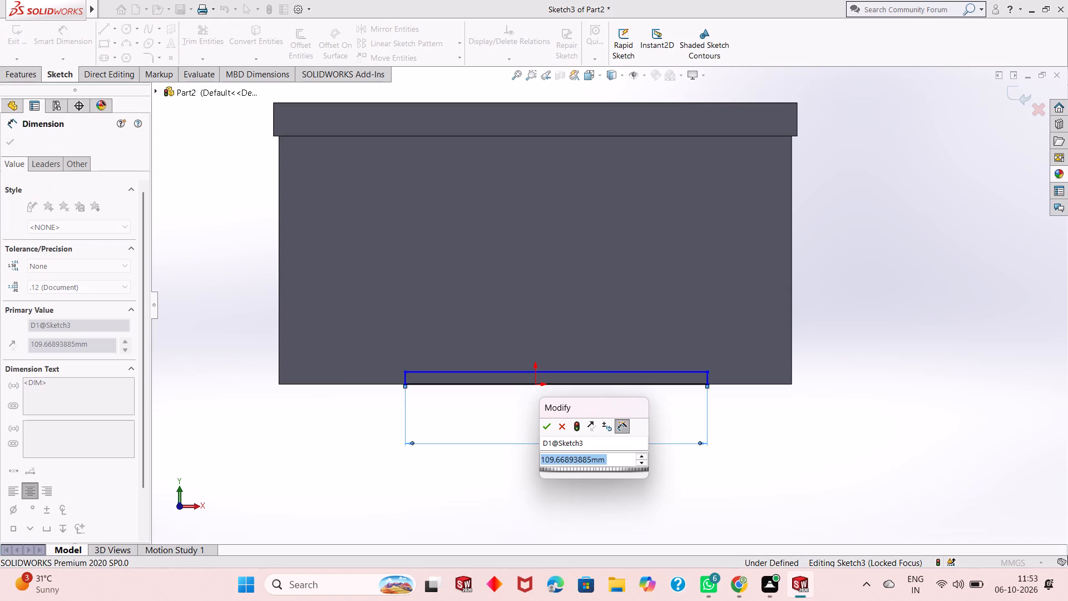
type("150")
key("Return")
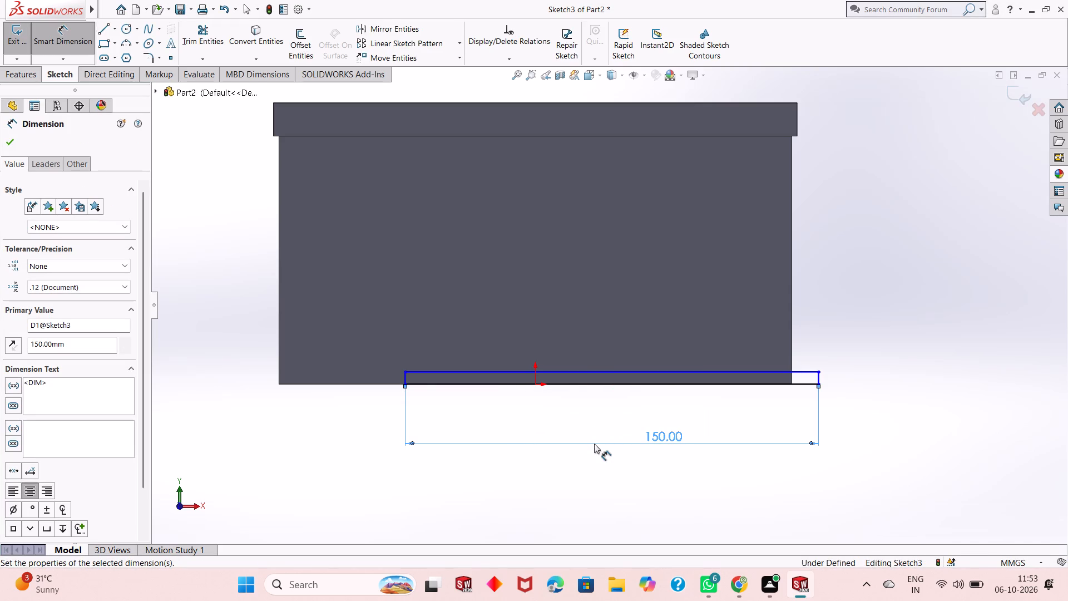
left_click(406, 383)
left_click(537, 383)
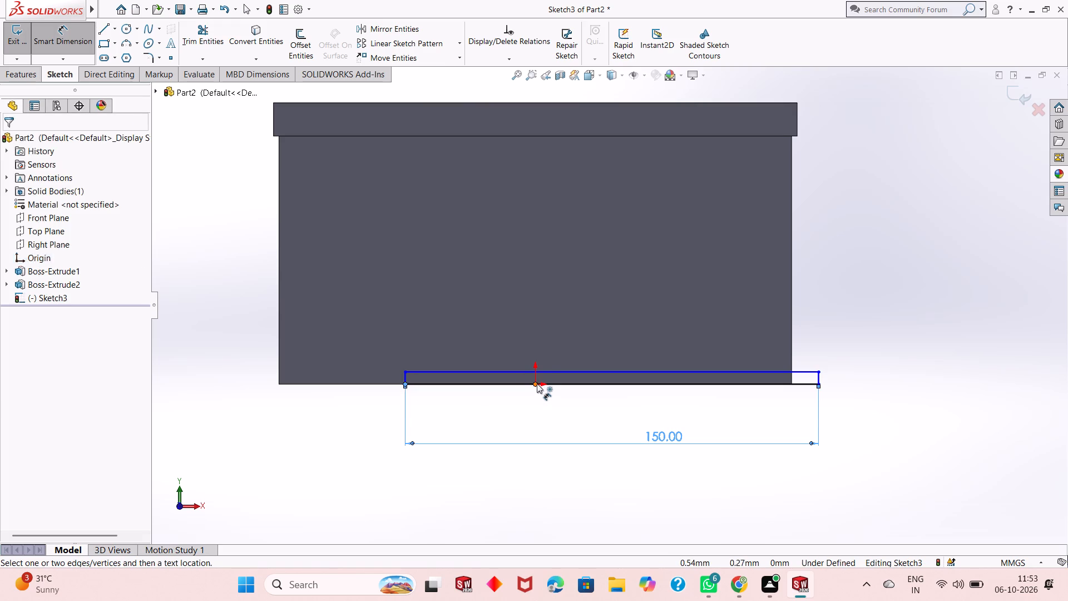
left_click(526, 477)
type("75")
key("Return")
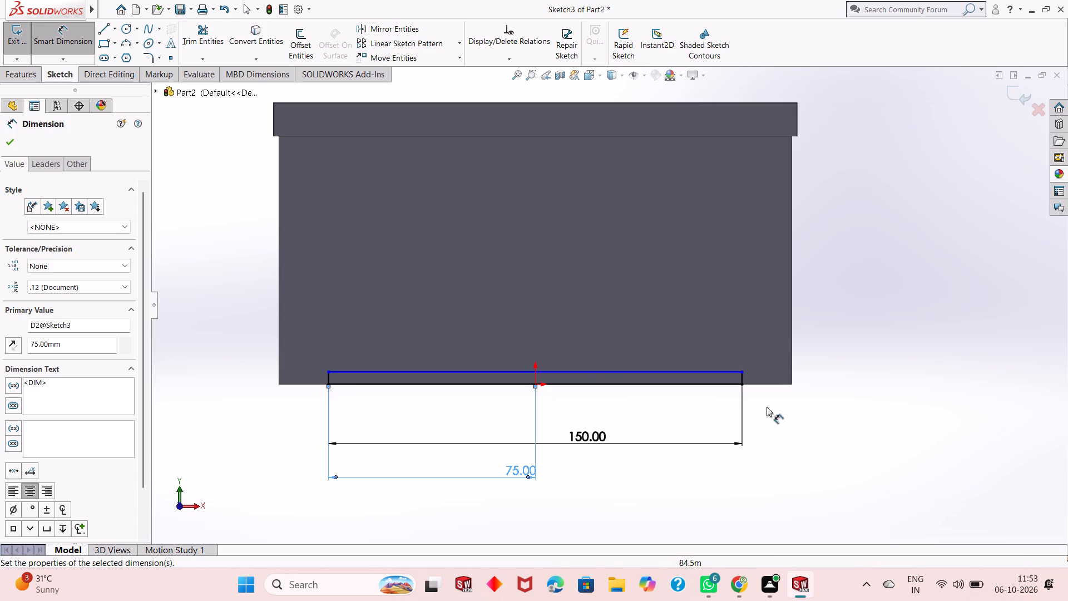
Dimension the front-face rectangle's height at 5 mm.
left_click(744, 377)
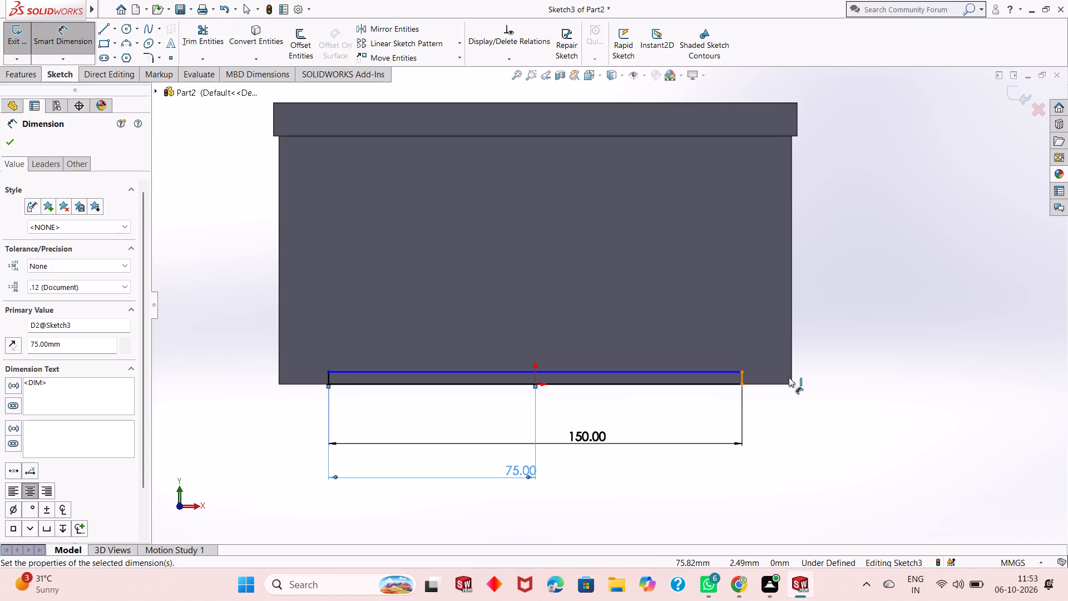
left_click(850, 386)
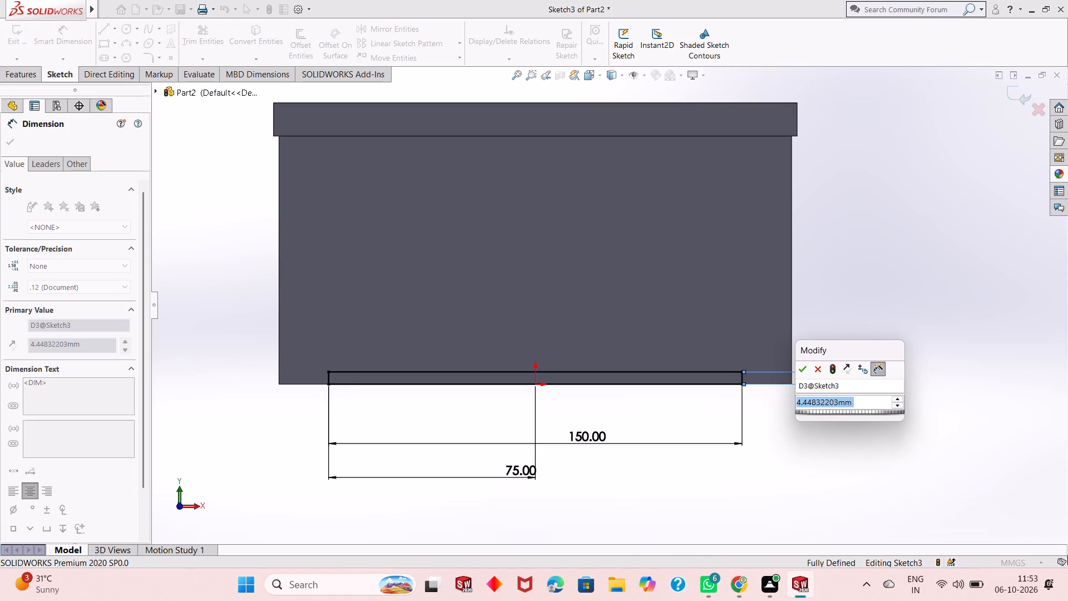
key("5")
key("Return")
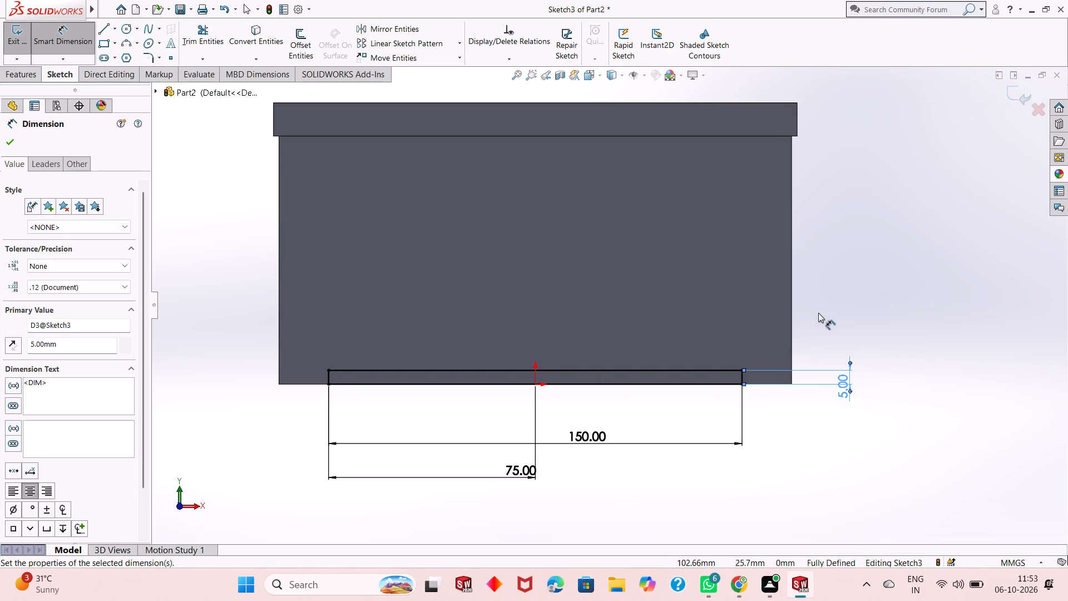
right_click(851, 285)
left_click(892, 322)
Start a feature from the front-face rectangle sketch.
scroll(642, 411, "up", 1)
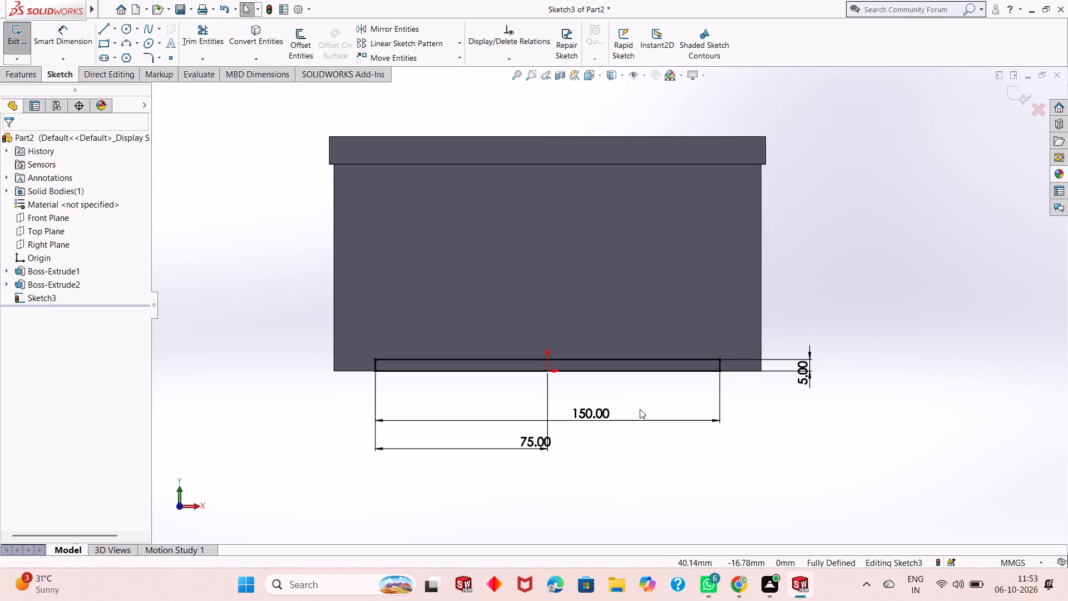
middle_click_drag(642, 405, 590, 426)
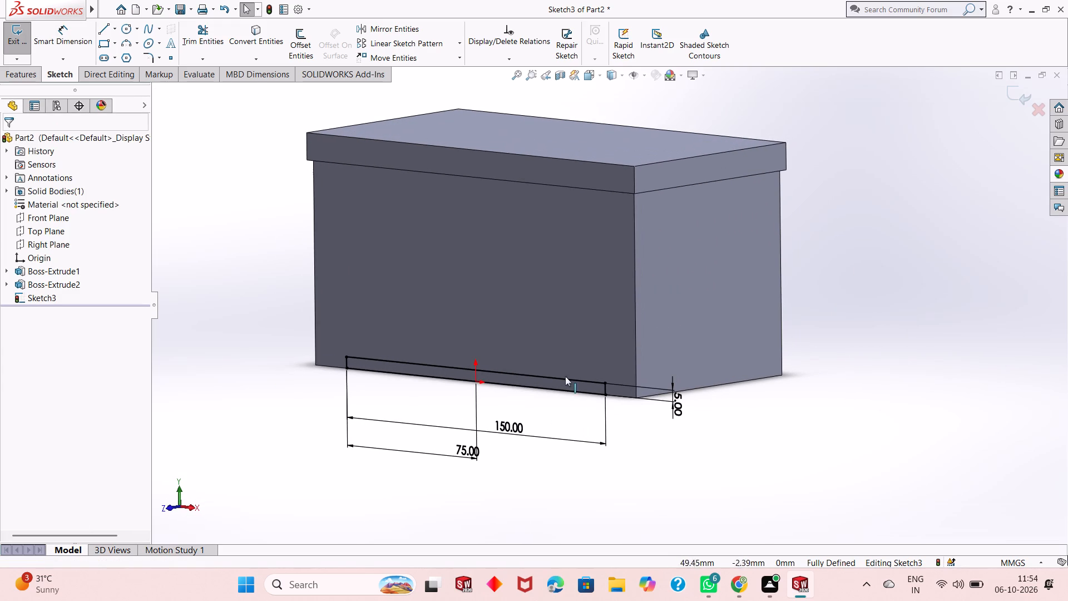
left_click(18, 70)
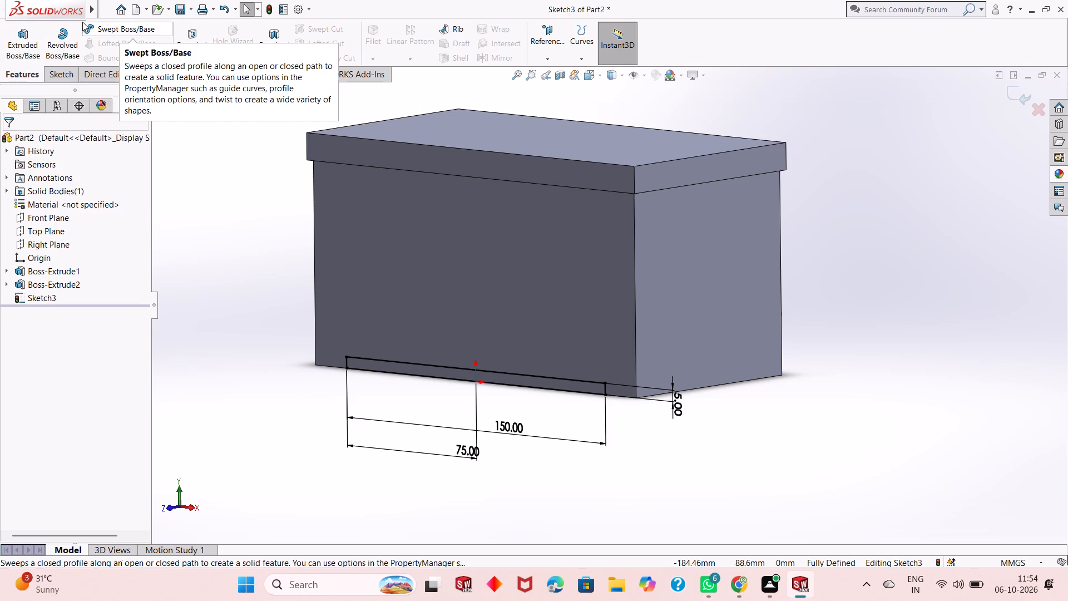
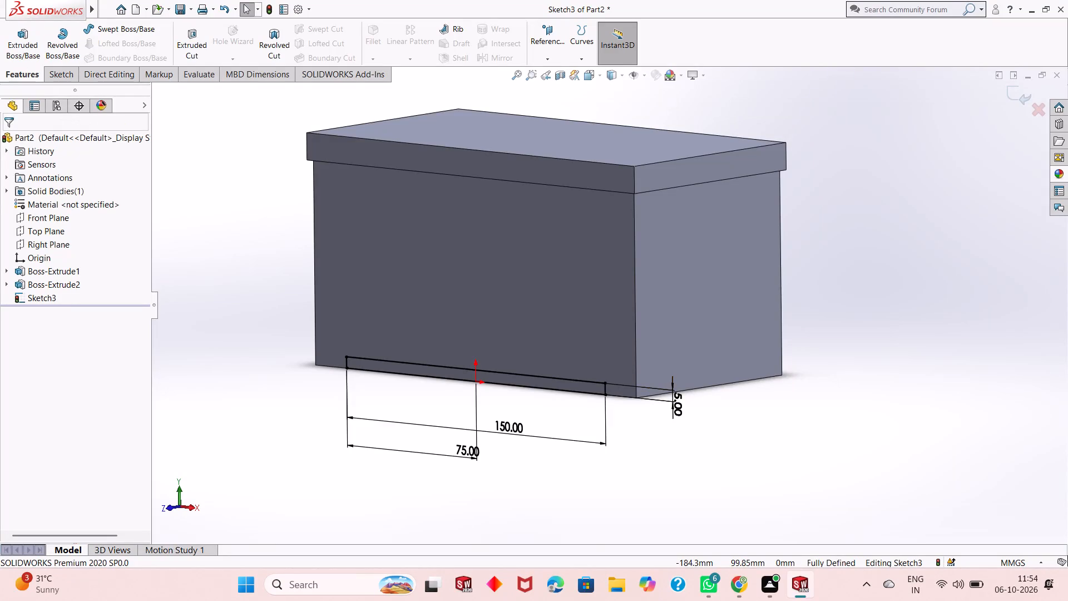
Cut the 150 by 5 mm front-face rectangle Through All to form a slot along the block's underside.
left_click(192, 45)
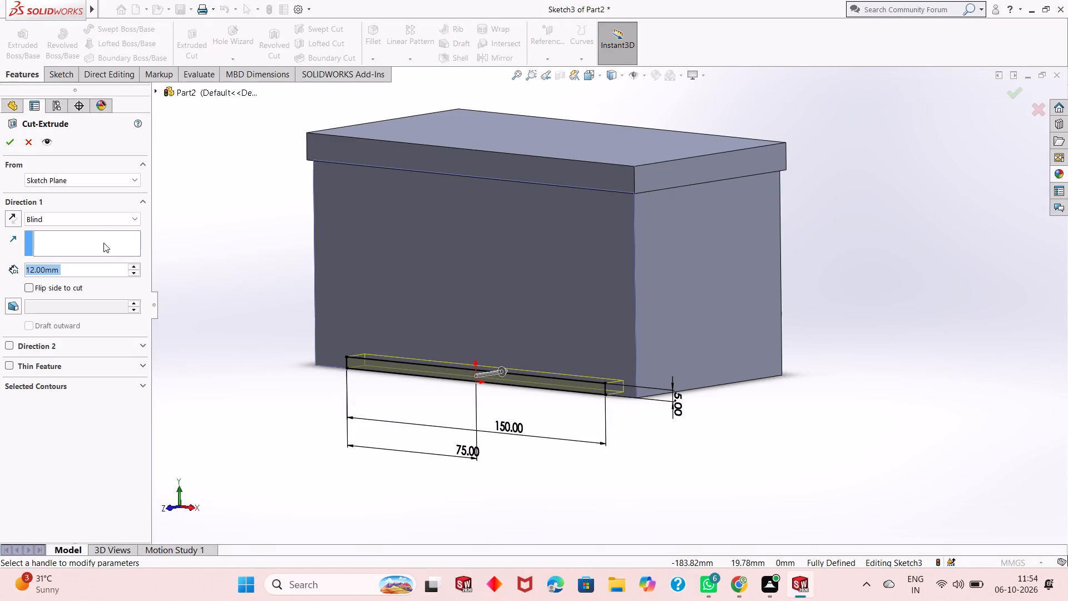
left_click(105, 221)
left_click(115, 238)
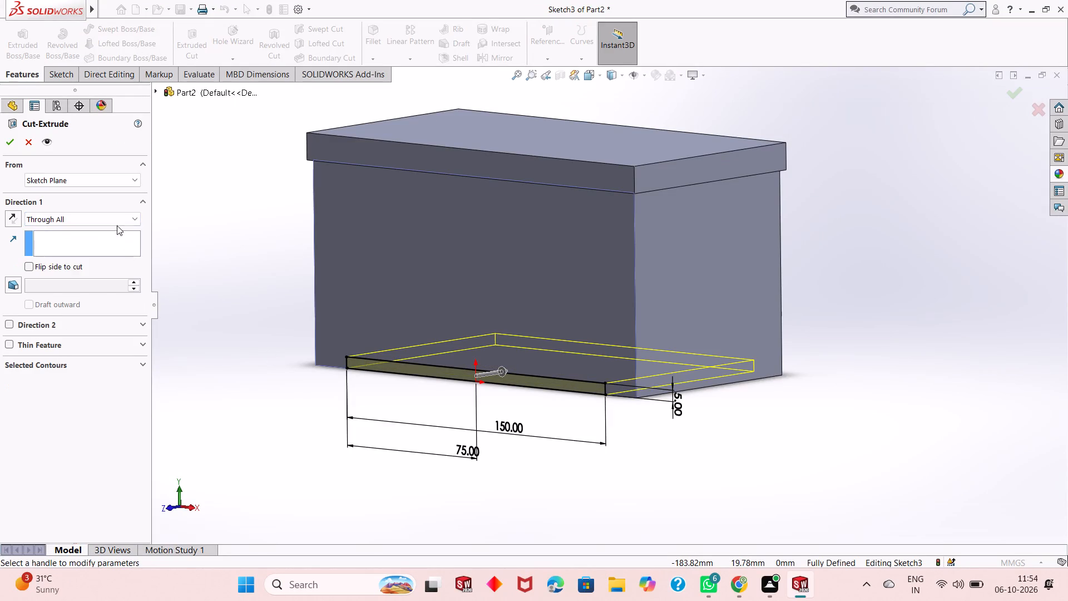
left_click(3, 141)
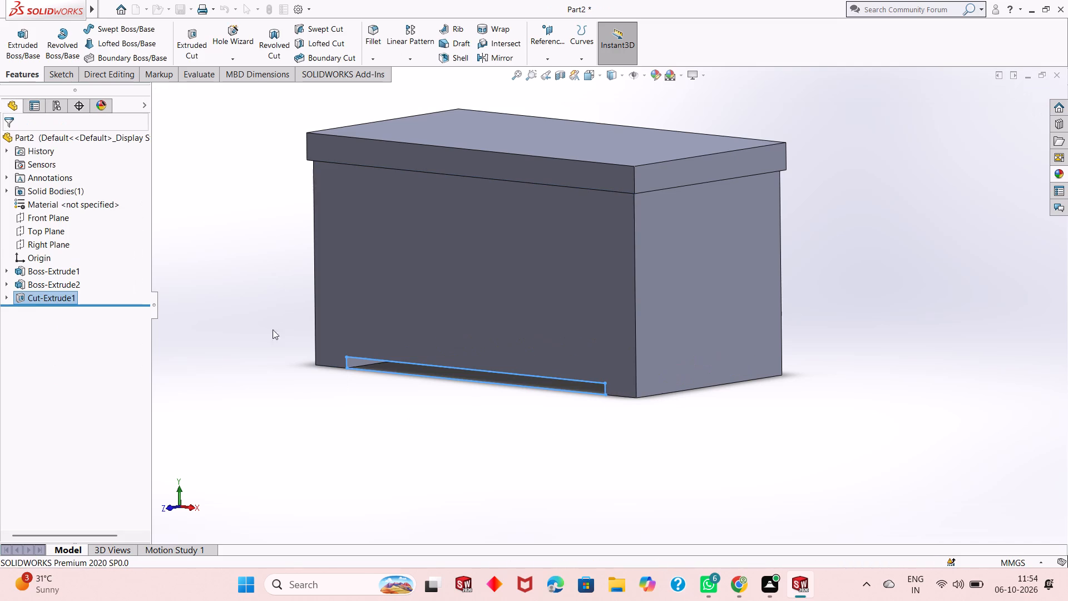
left_click(271, 361)
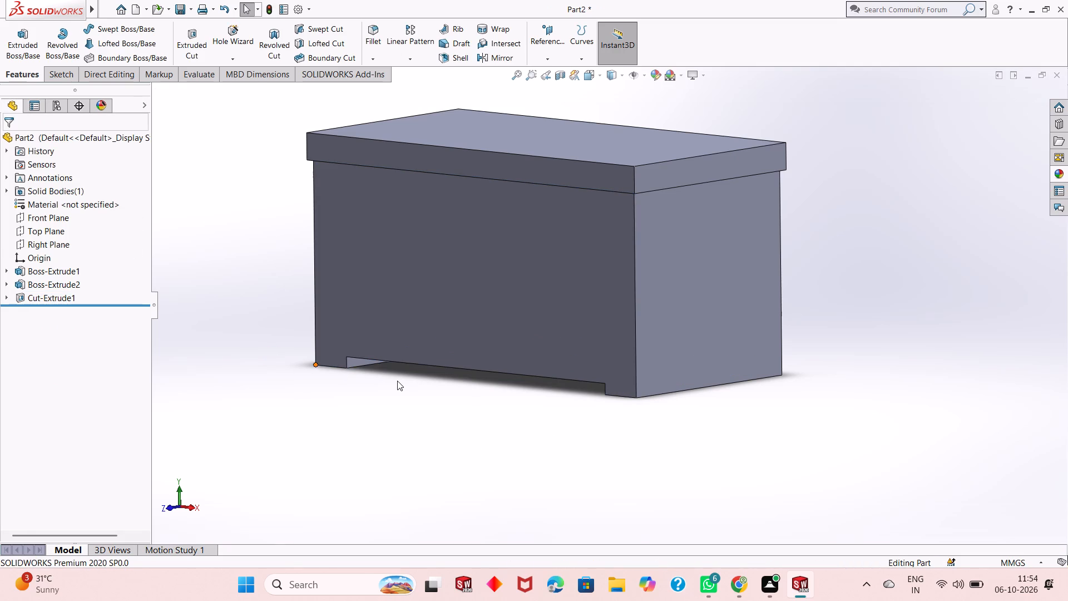
Open a new sketch on the bottom face of the left foot beside the underside slot, viewed square-on.
middle_click_drag(397, 381, 403, 341)
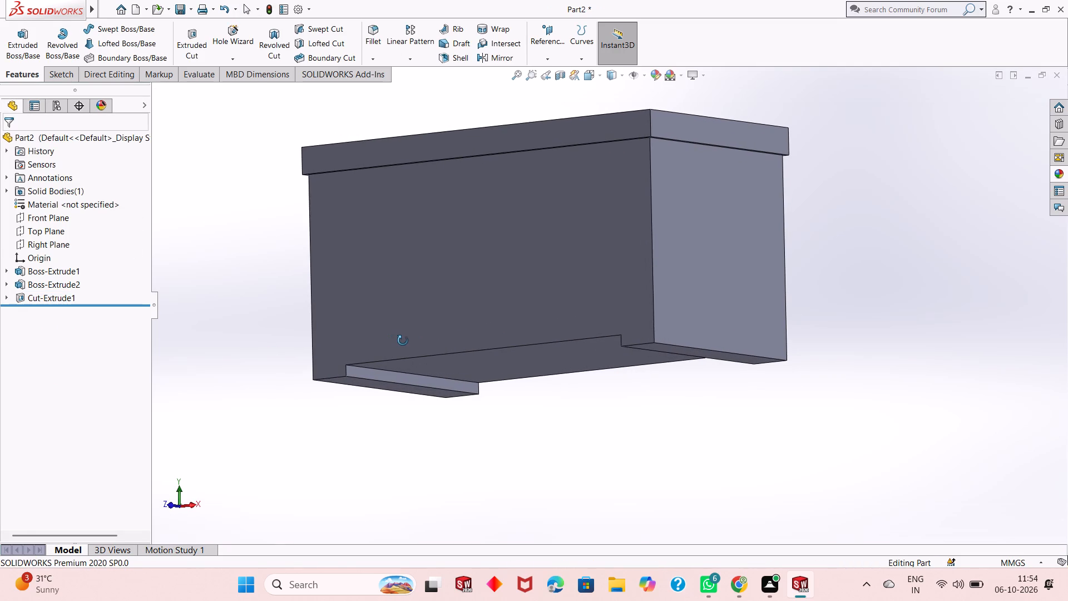
middle_click_drag(403, 341, 478, 323)
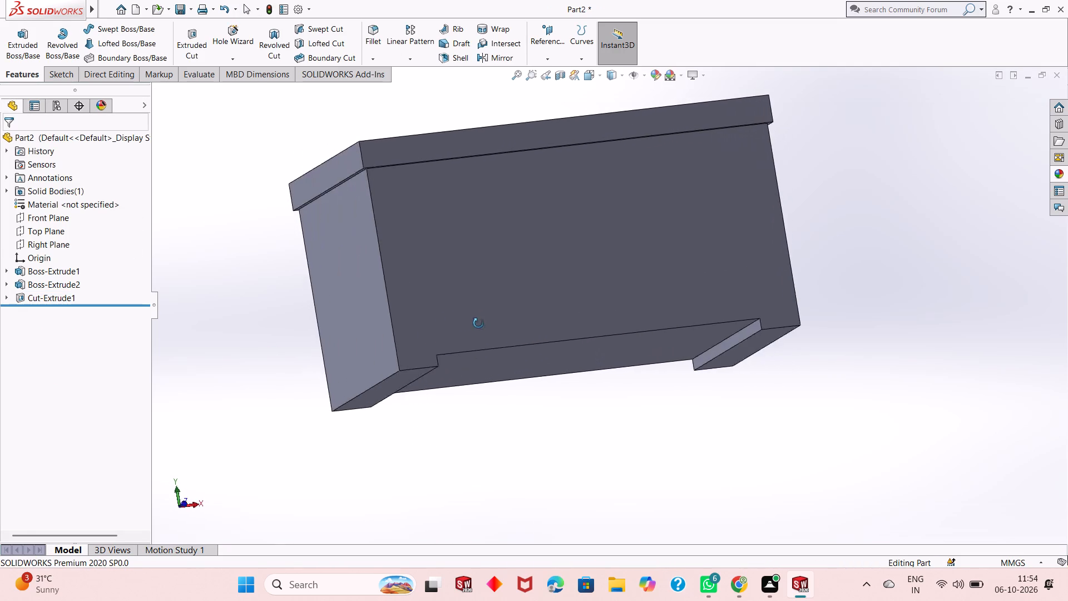
middle_click_drag(478, 323, 483, 343)
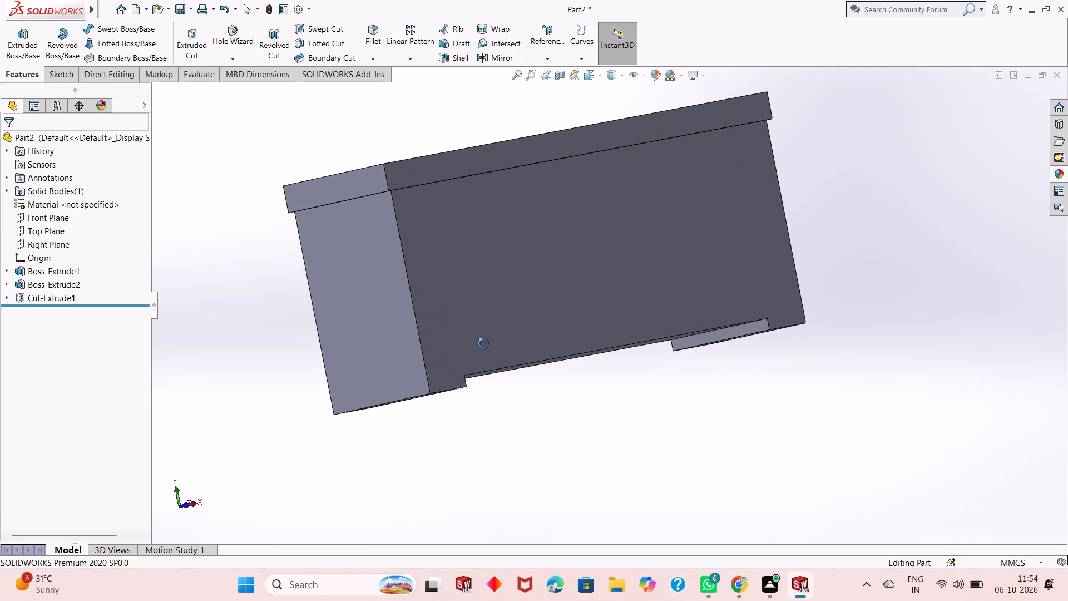
middle_click_drag(483, 343, 479, 366)
scroll(479, 366, "up", 1)
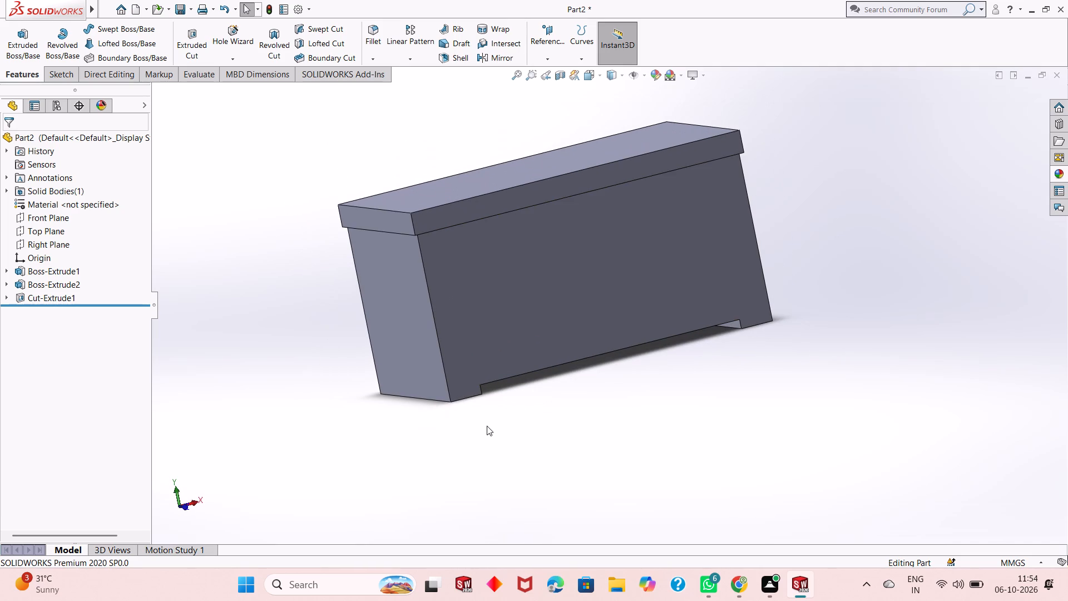
middle_click_drag(478, 431, 474, 392)
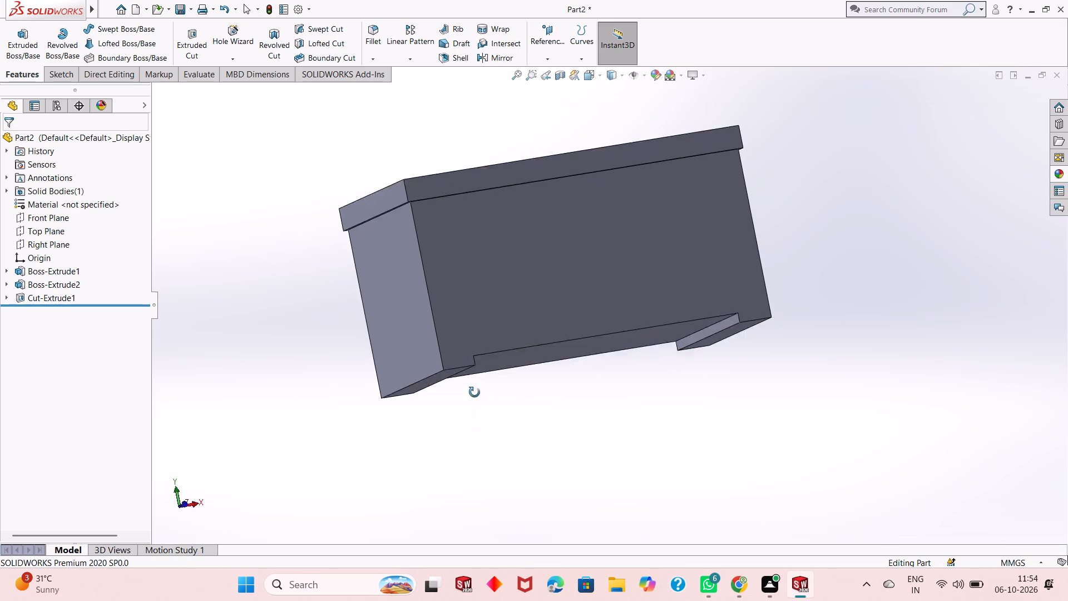
middle_click_drag(474, 392, 459, 335)
left_click(413, 356)
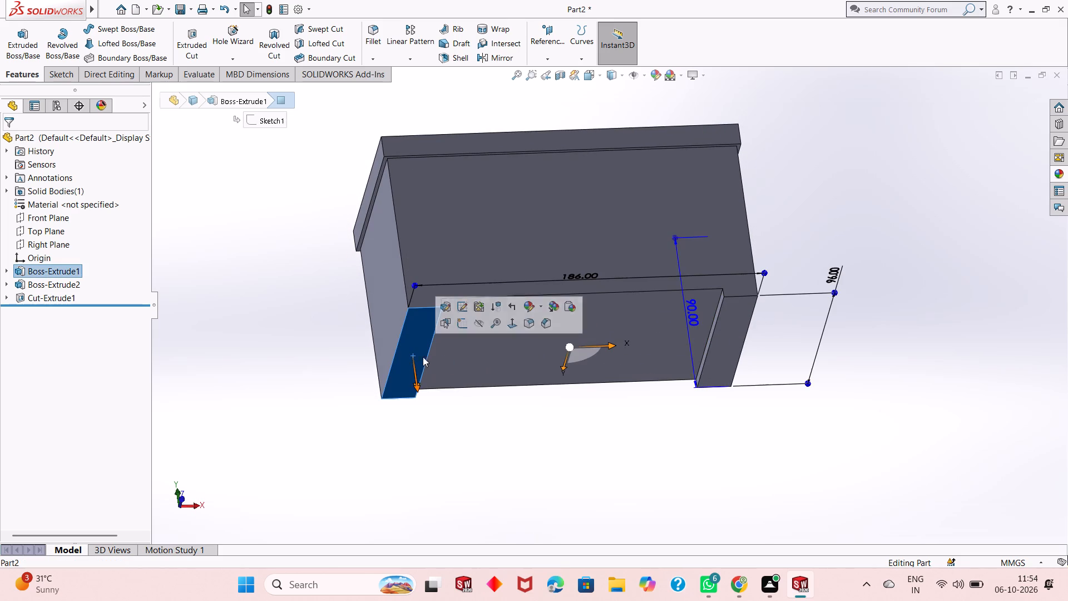
left_click(462, 326)
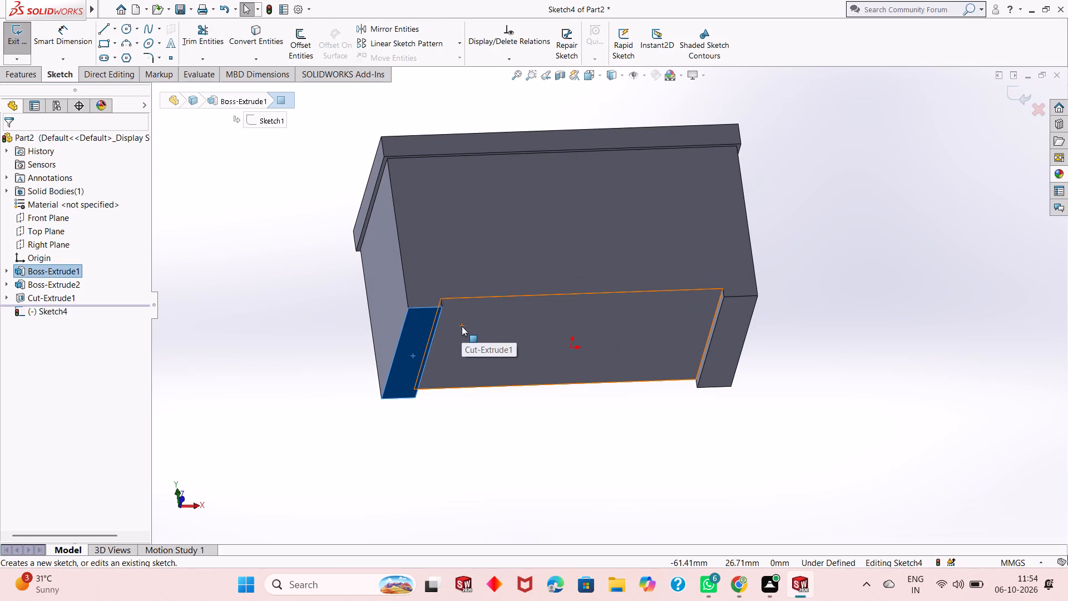
key("ctrl+8")
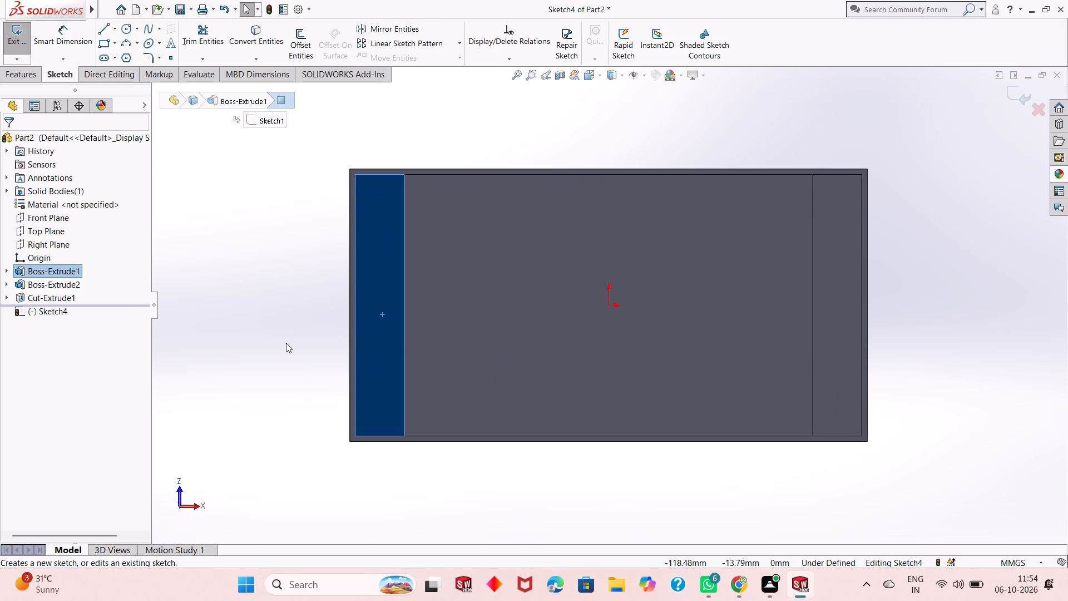
left_click(286, 343)
scroll(407, 324, "up", 2)
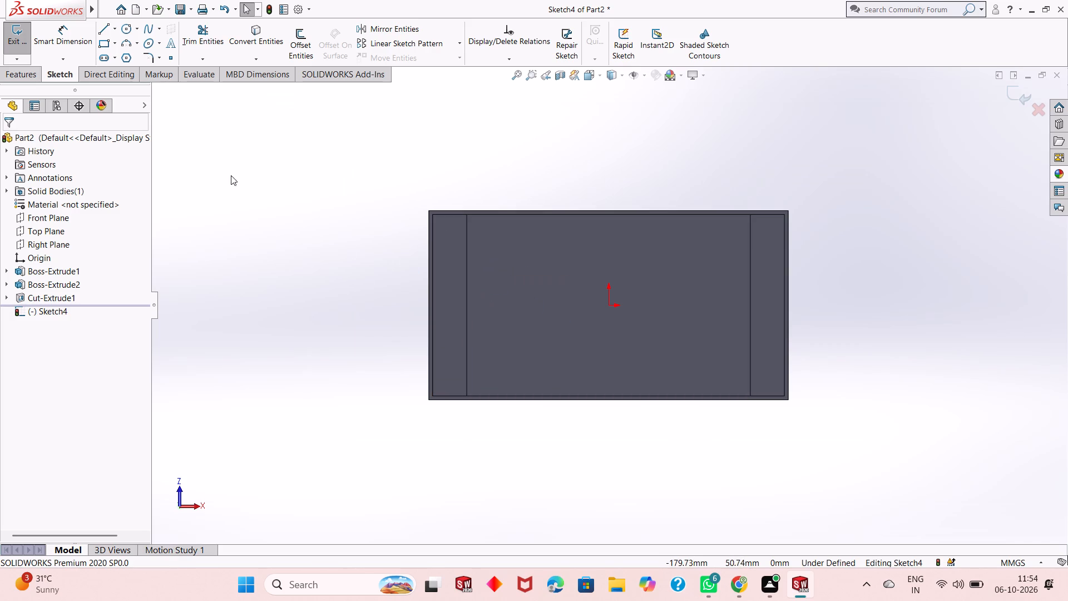
Sketch a circle about 61 mm in diameter outside the block's left end, level with the origin and about 160 mm from it.
left_click(124, 26)
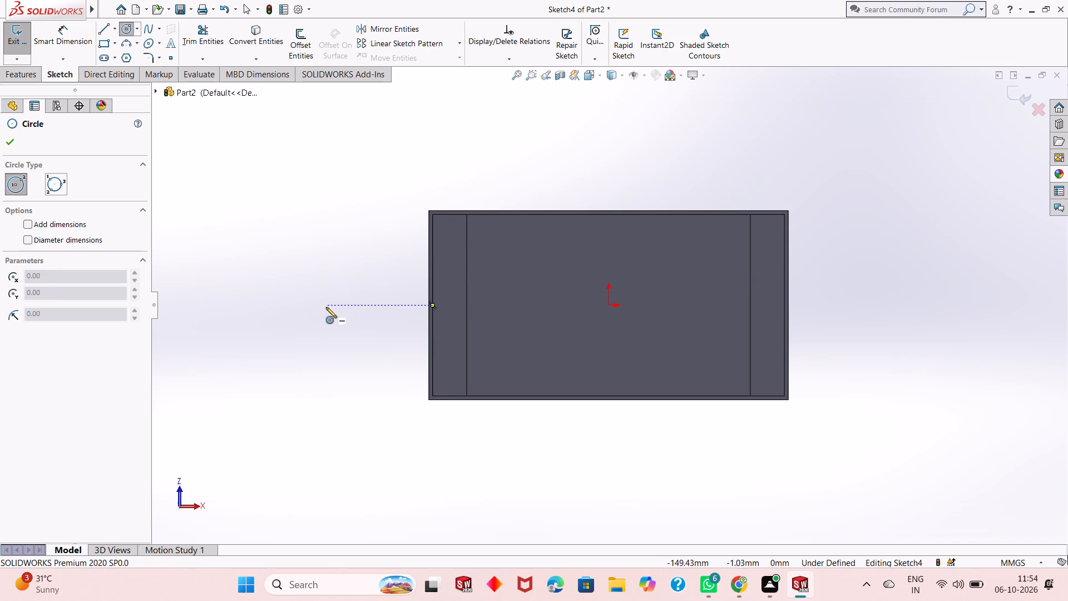
left_click(305, 306)
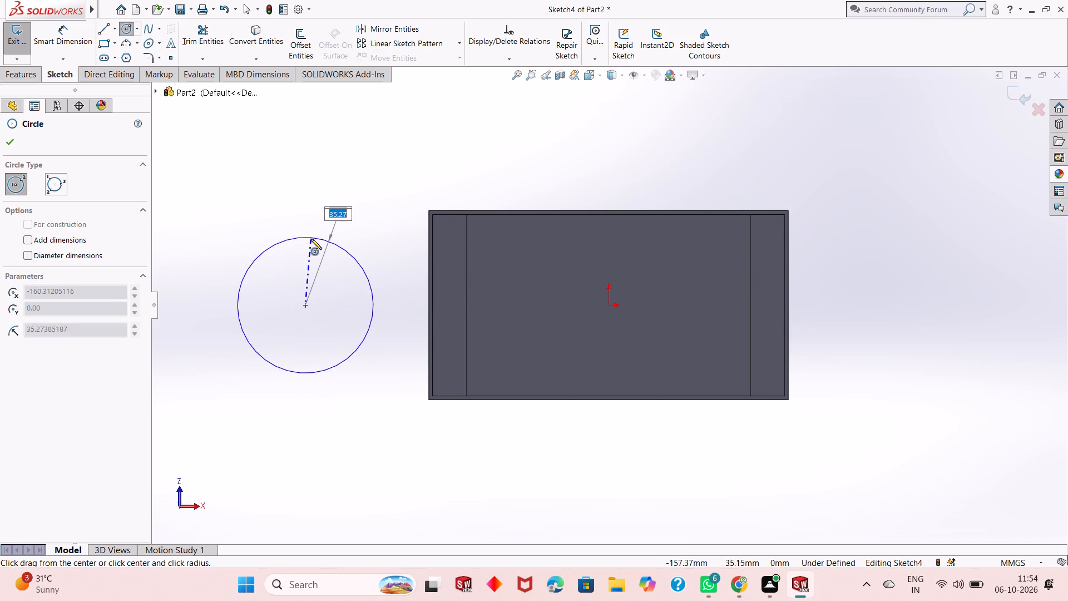
left_click(306, 248)
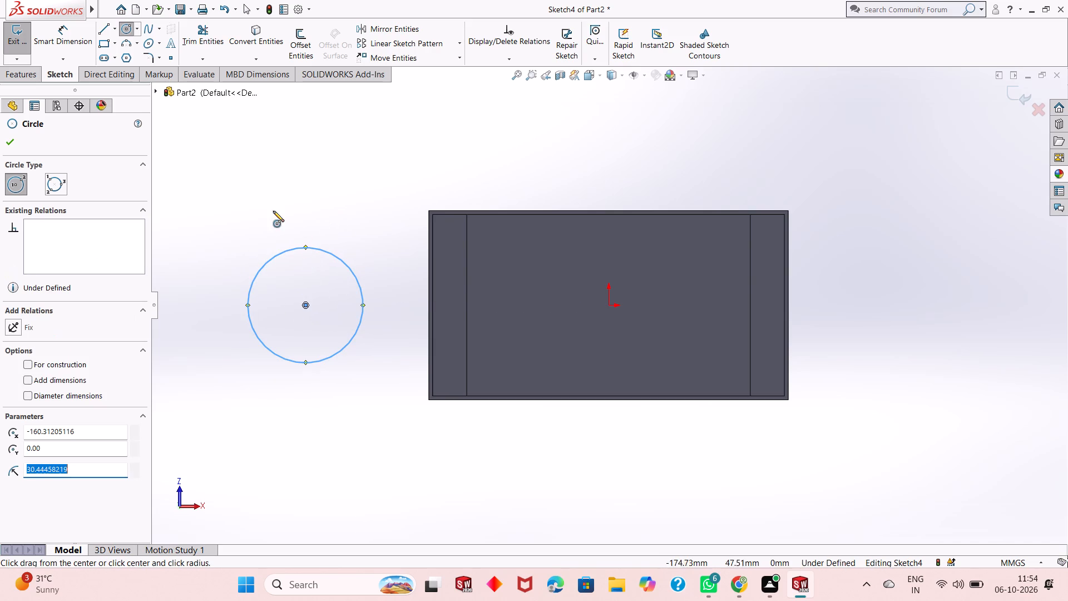
right_click(255, 143)
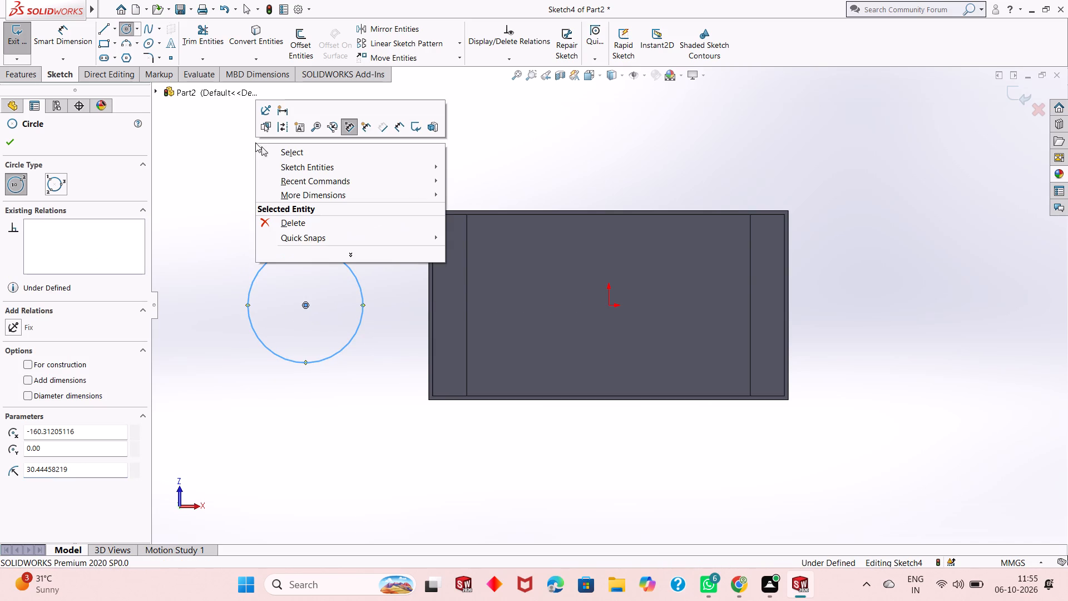
left_click(270, 152)
Dimension the circle's diameter at 36 mm.
left_click(65, 46)
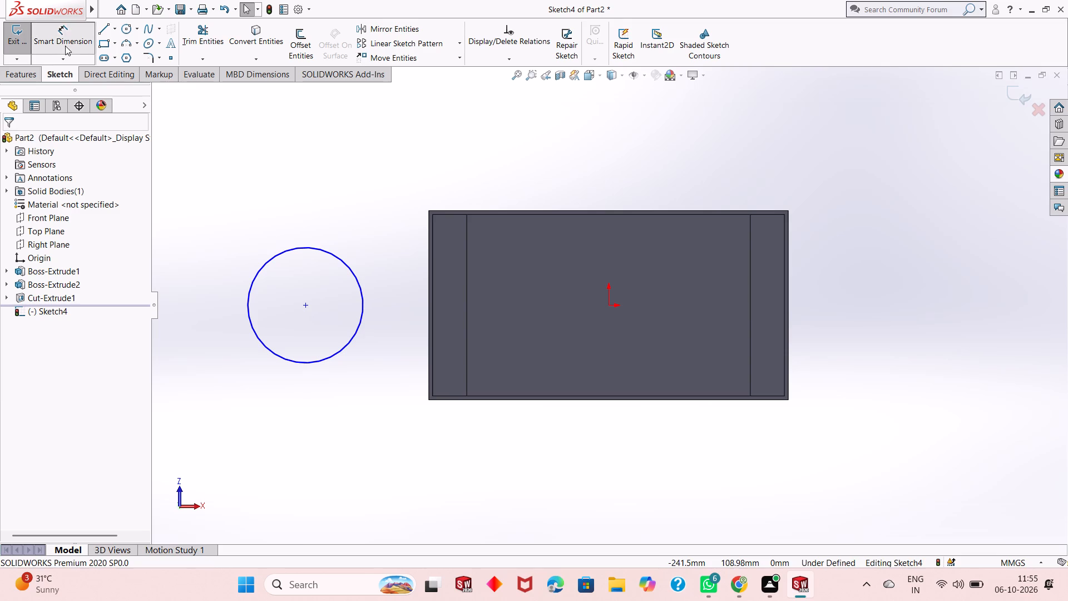
left_click(272, 354)
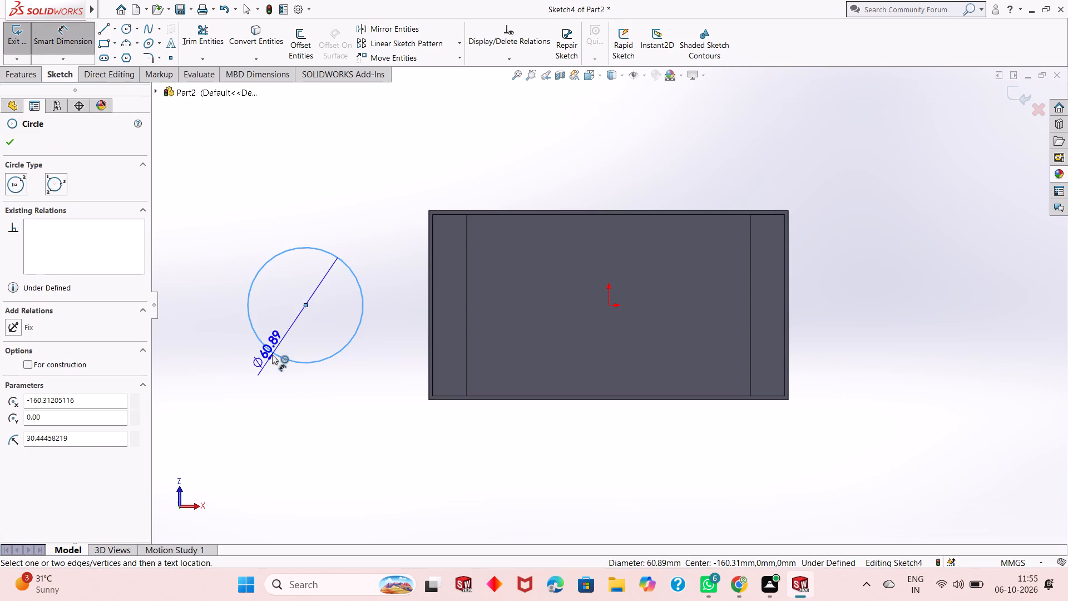
left_click(218, 420)
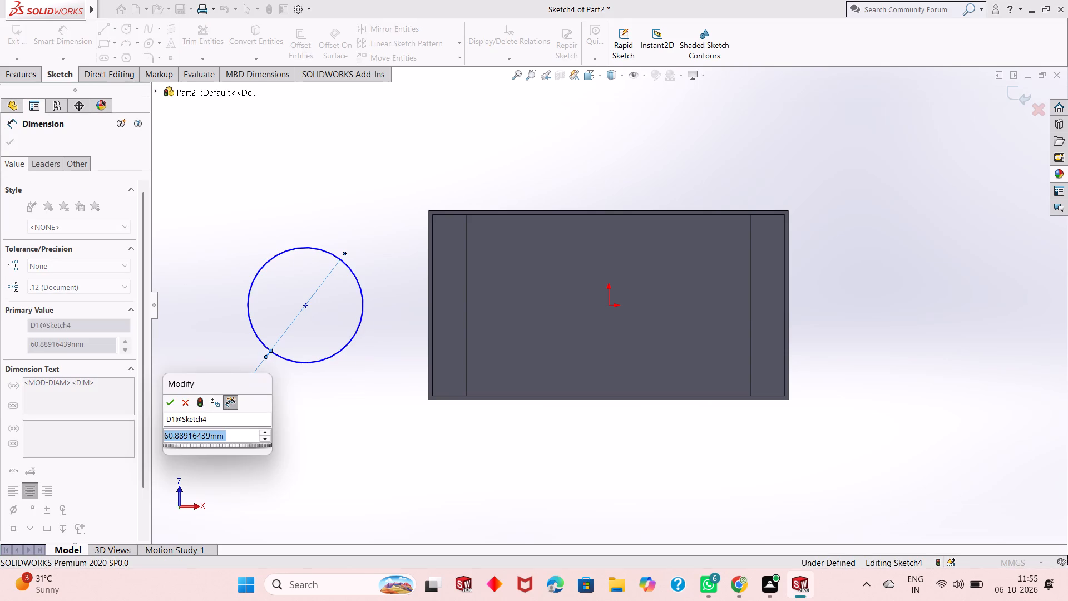
type("36")
key("Return")
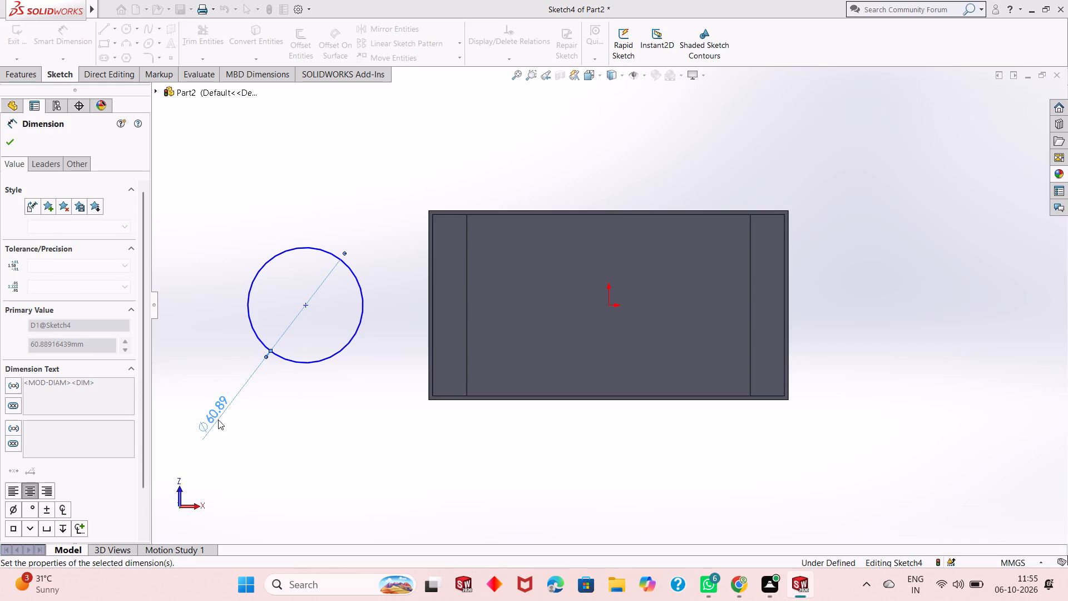
Dimension the horizontal distance from the circle's center to the origin as 228/2 mm.
left_click(308, 306)
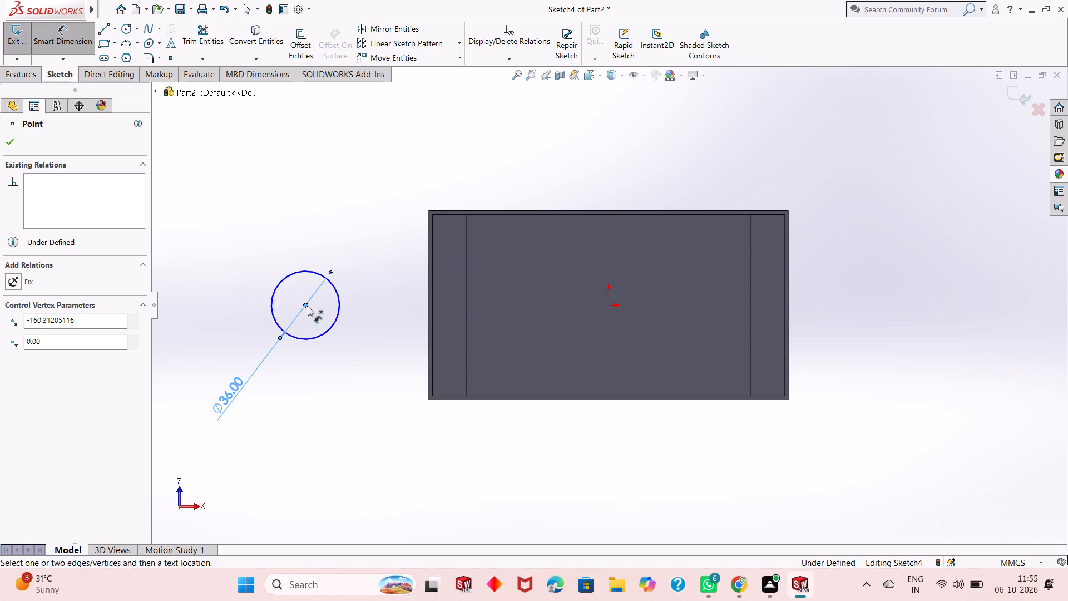
left_click(609, 306)
left_click(543, 144)
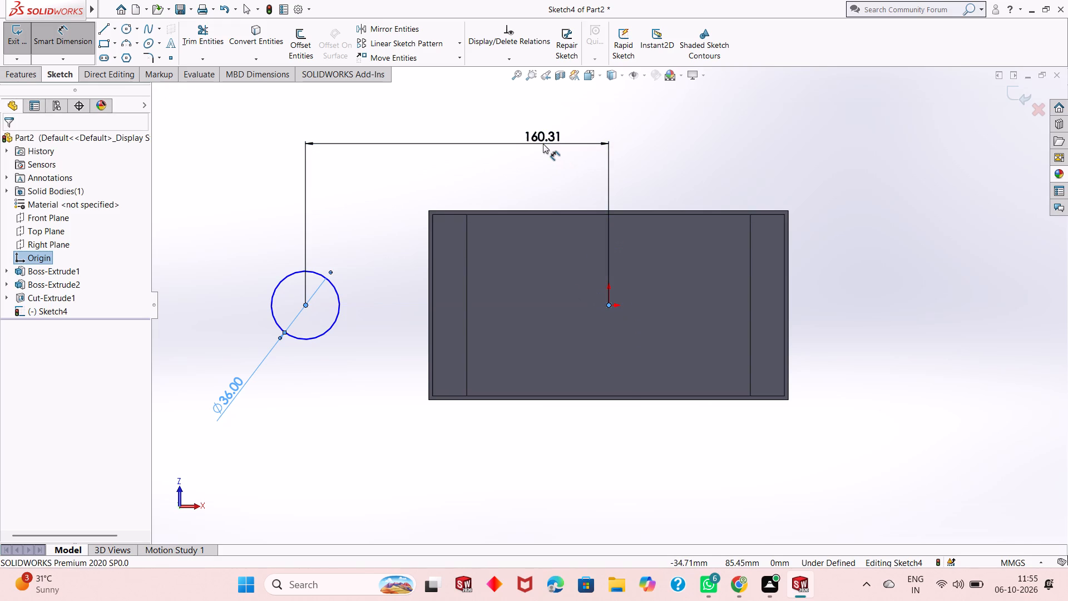
type("228/2")
key("Return")
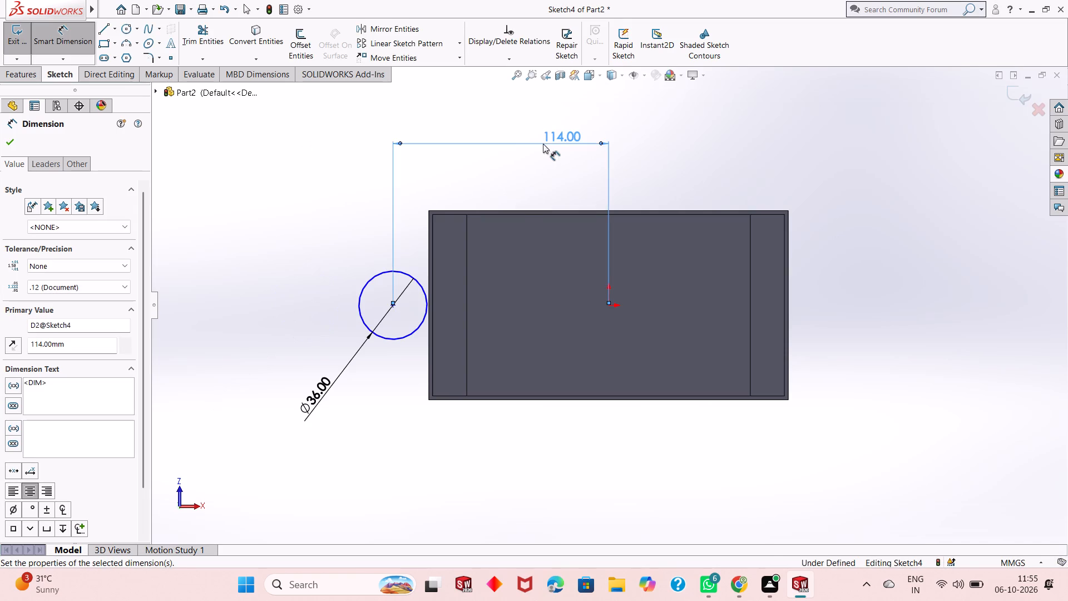
Dimension the circle's center at 48 mm from the base's rear long edge.
scroll(486, 292, "up", 1)
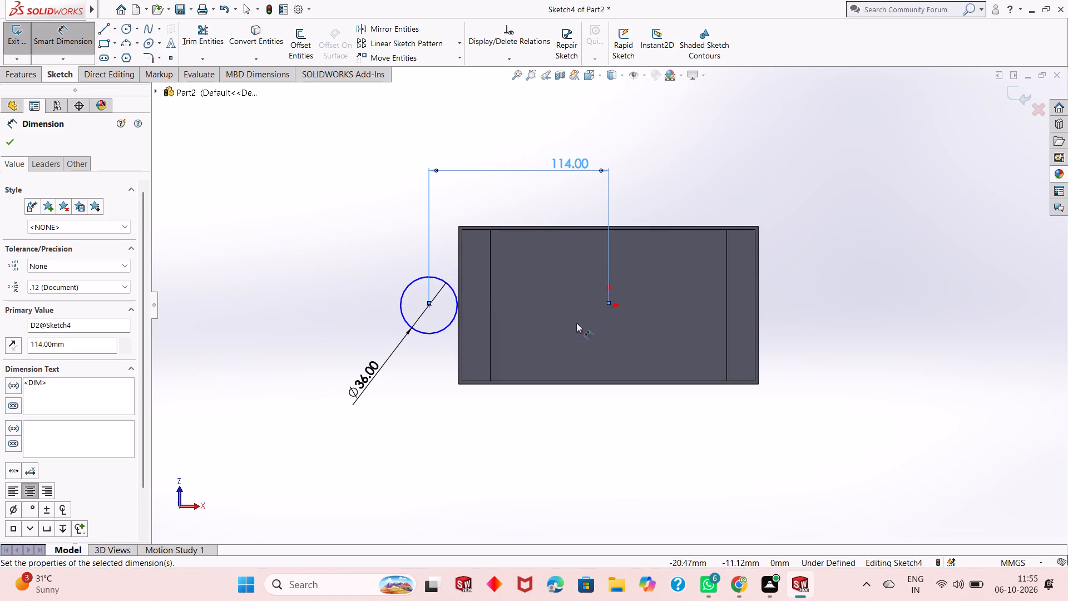
scroll(598, 318, "down", 1)
left_click(394, 304)
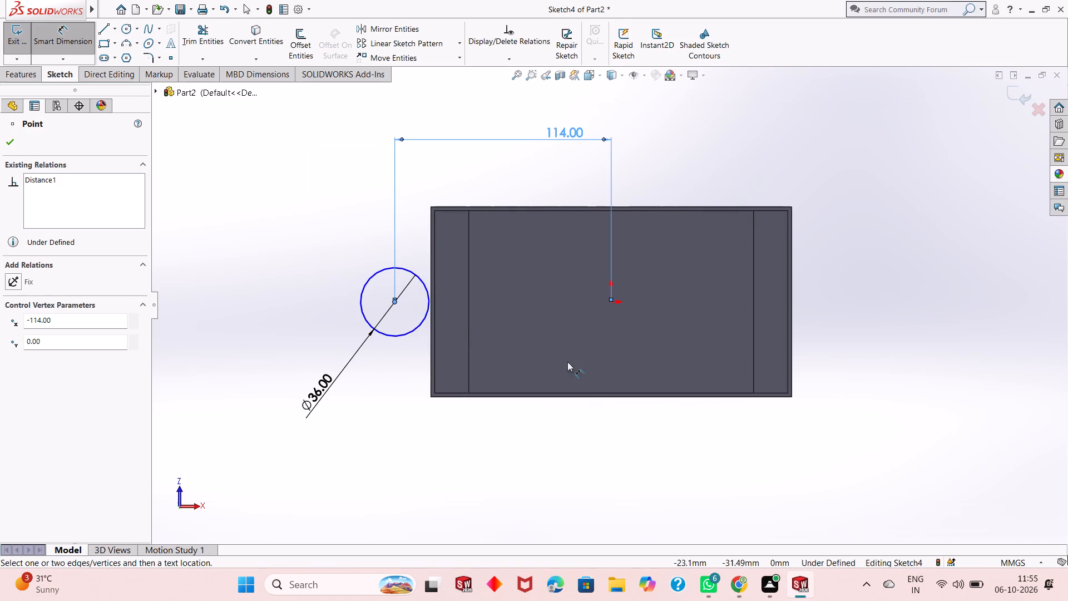
left_click(572, 391)
left_click(254, 396)
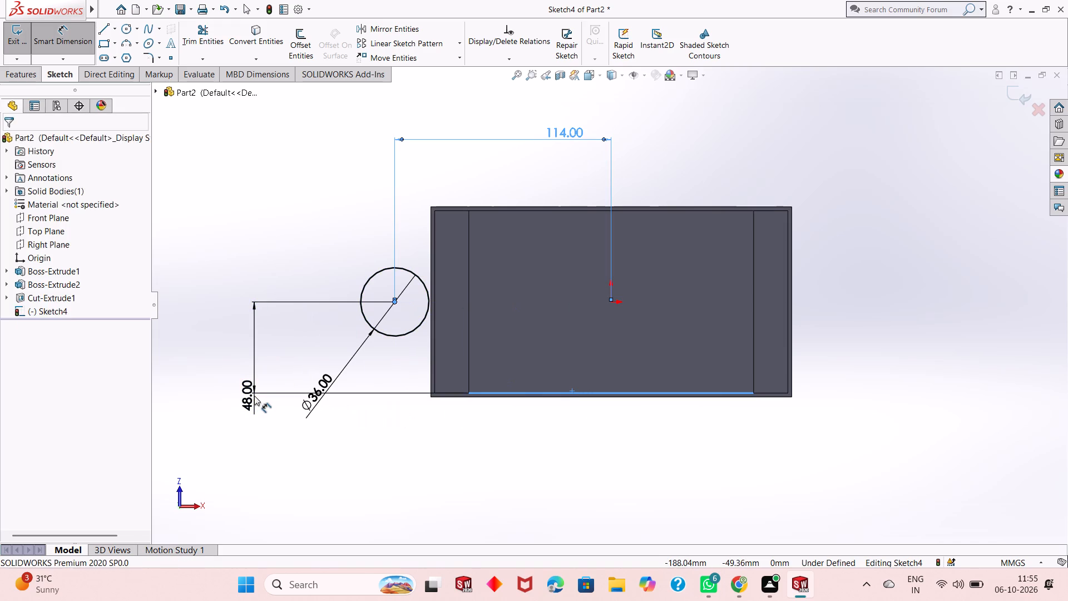
key("Return")
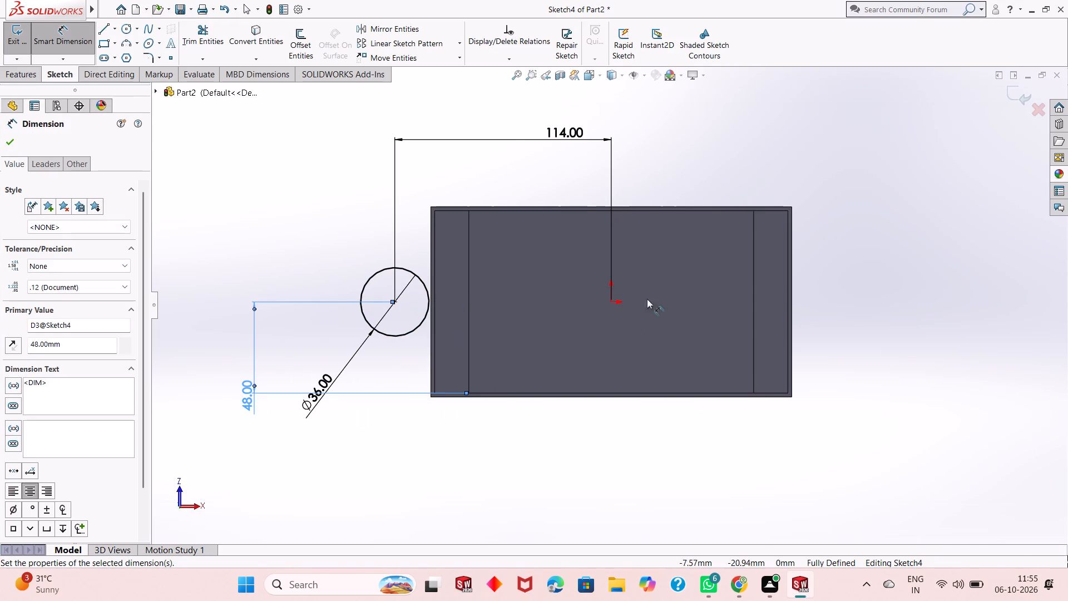
right_click(710, 137)
left_click(759, 170)
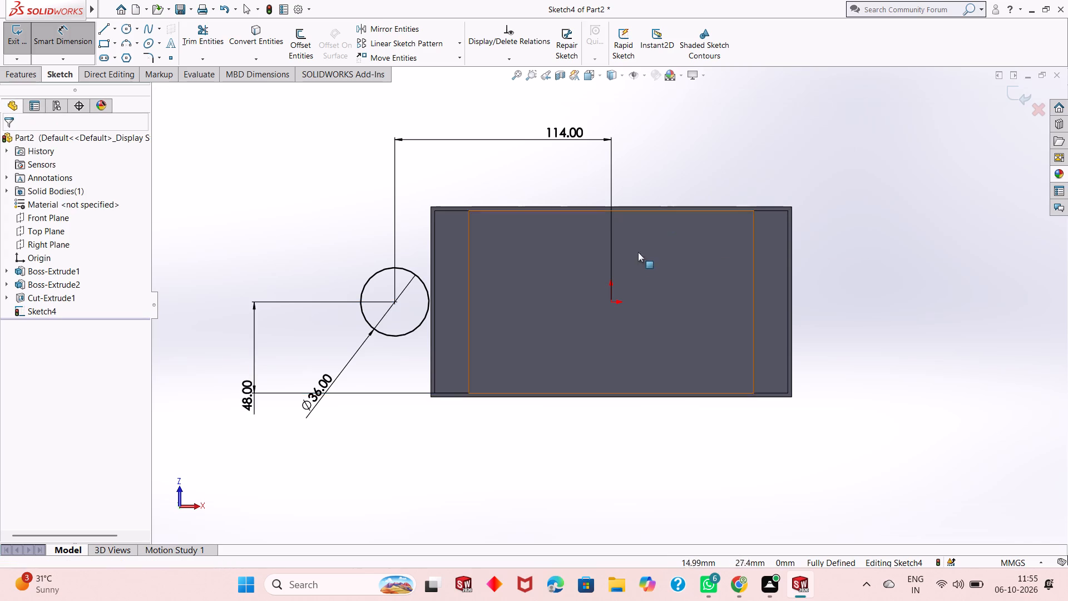
Draw a line about 49 mm long, tangent to the circle, ending at the base's nearest front corner.
scroll(603, 257, "up", 3)
scroll(691, 351, "down", 2)
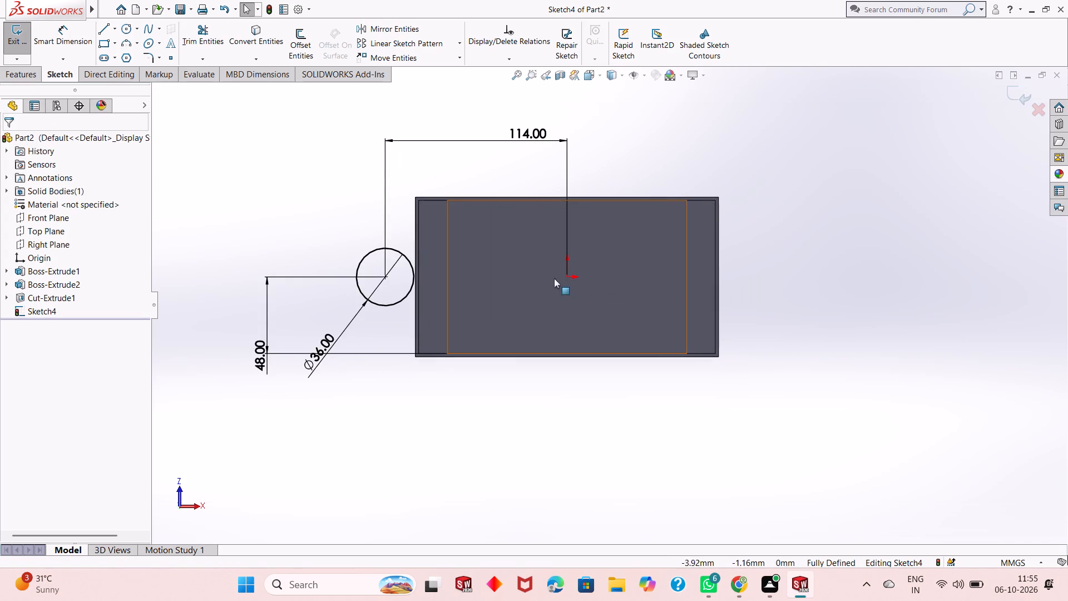
scroll(526, 264, "up", 1)
scroll(528, 252, "down", 1)
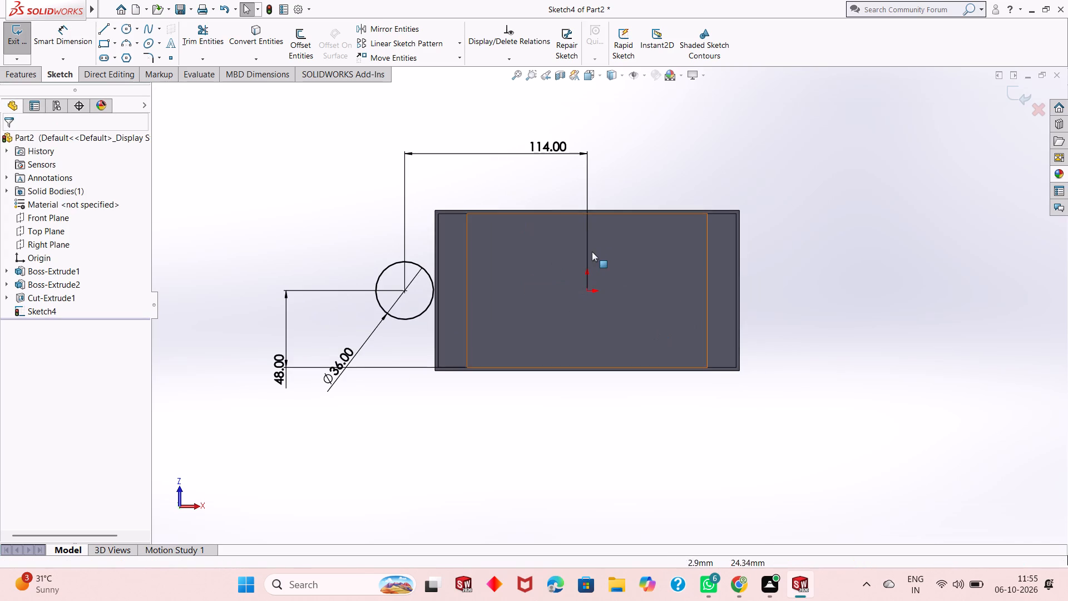
left_click(107, 29)
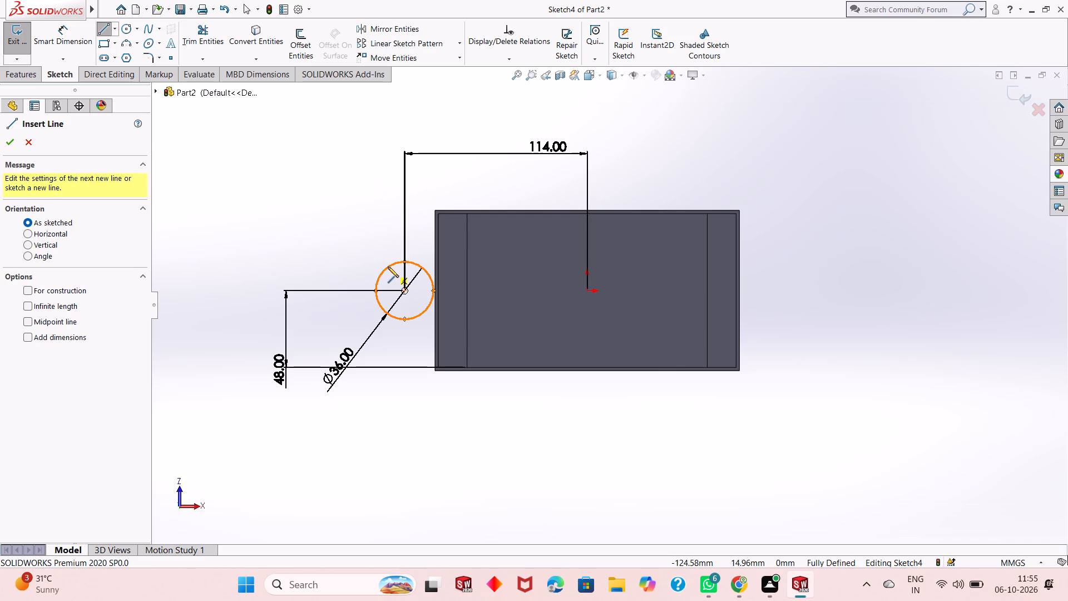
left_click(388, 267)
left_click(439, 214)
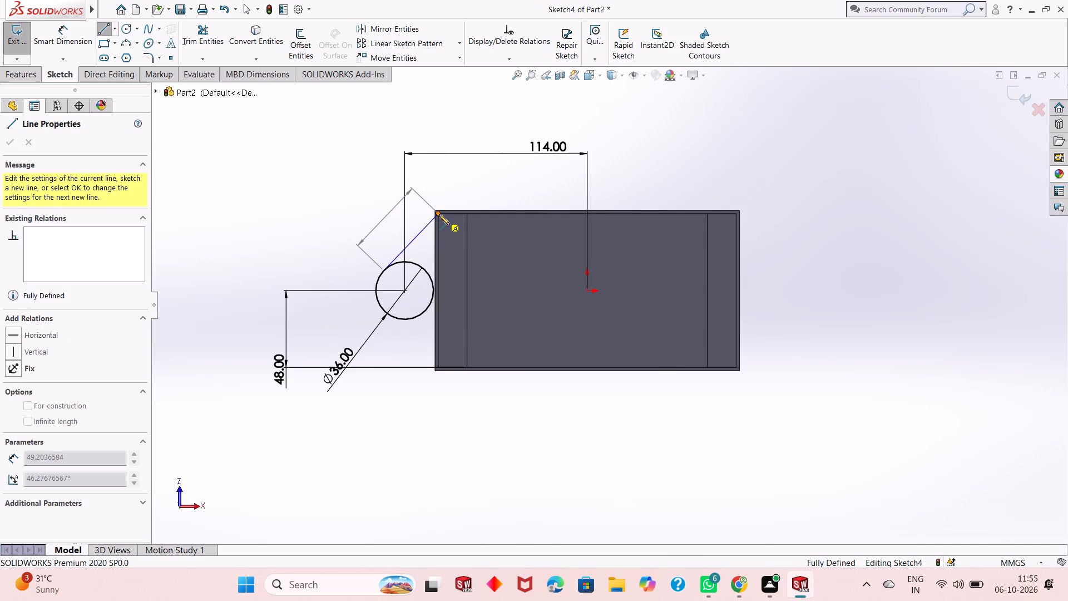
right_click(348, 216)
left_click(372, 220)
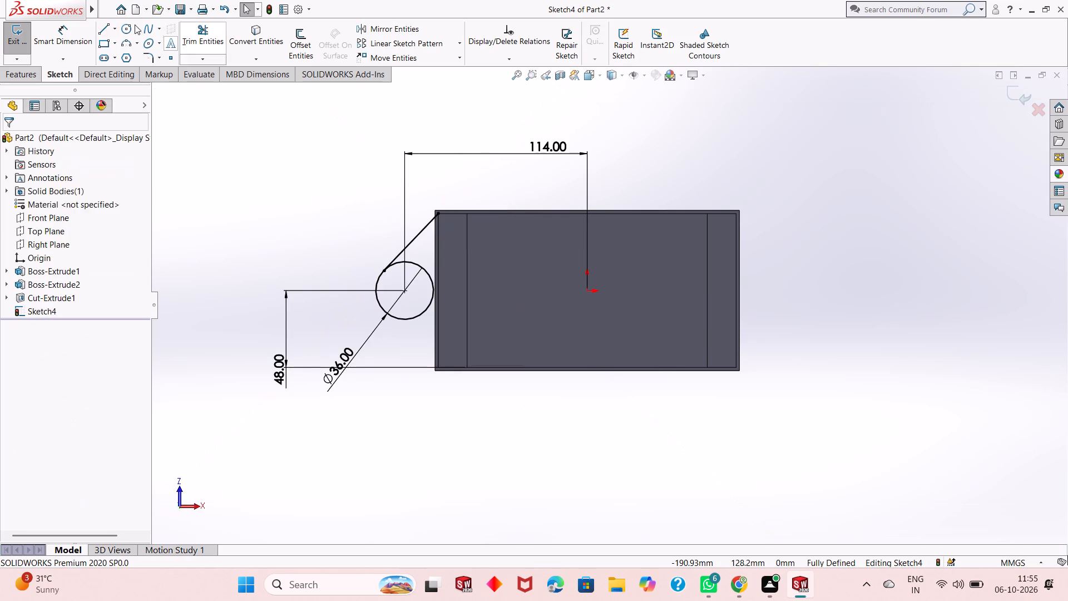
Draw a second line about 49 mm long from the circle's outer side to the base's nearest rear corner.
left_click(100, 29)
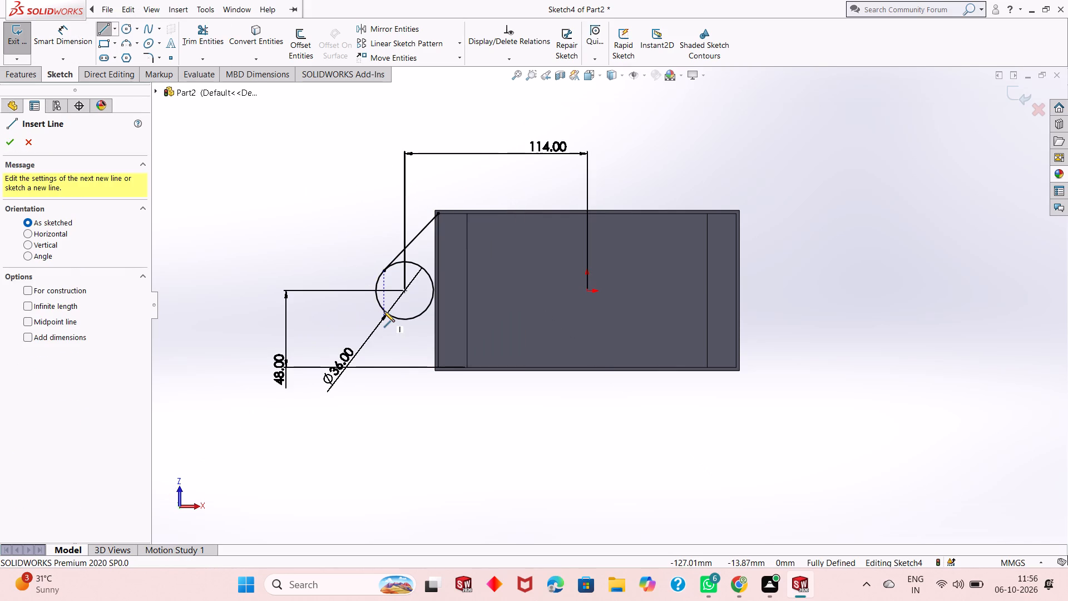
left_click(384, 311)
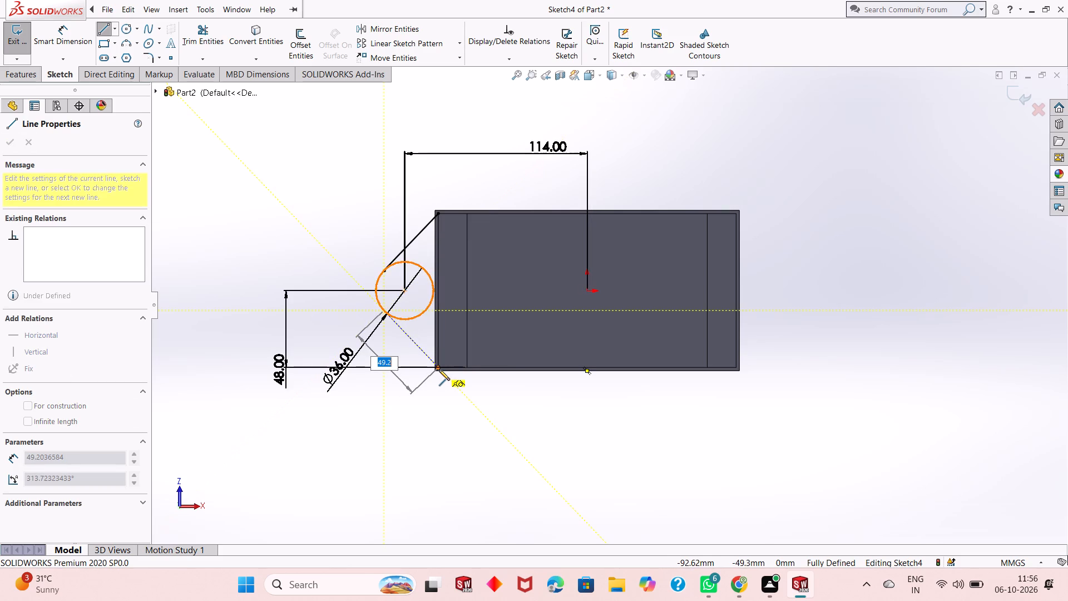
left_click(439, 368)
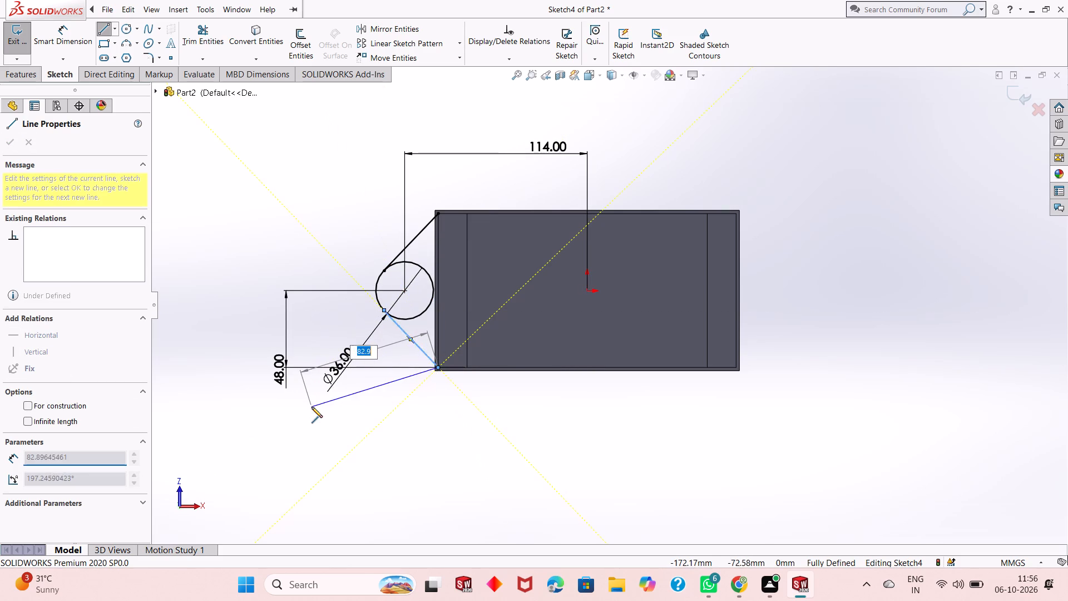
right_click(311, 408)
left_click(352, 413)
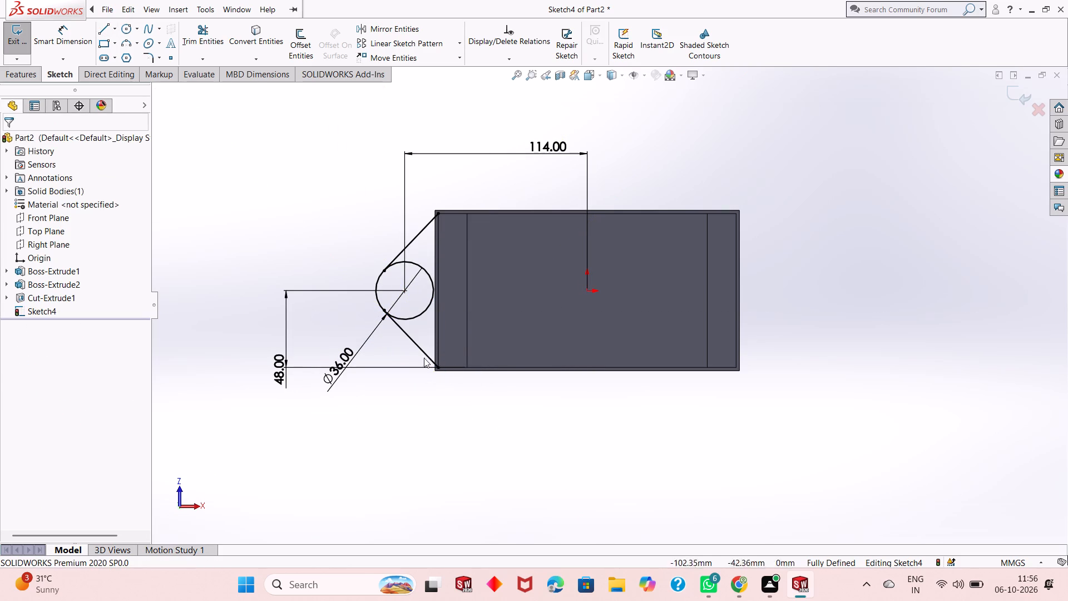
Close the lug profile with a 96 mm vertical line along the base's short edge, joining the ends of both slanted lines.
scroll(450, 297, "down", 2)
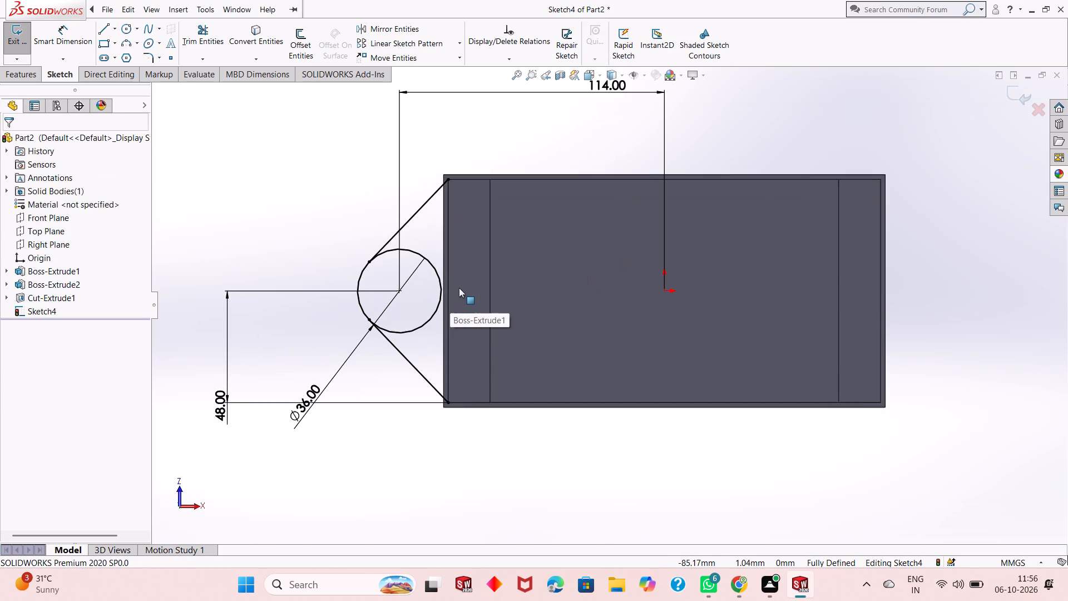
left_click(98, 28)
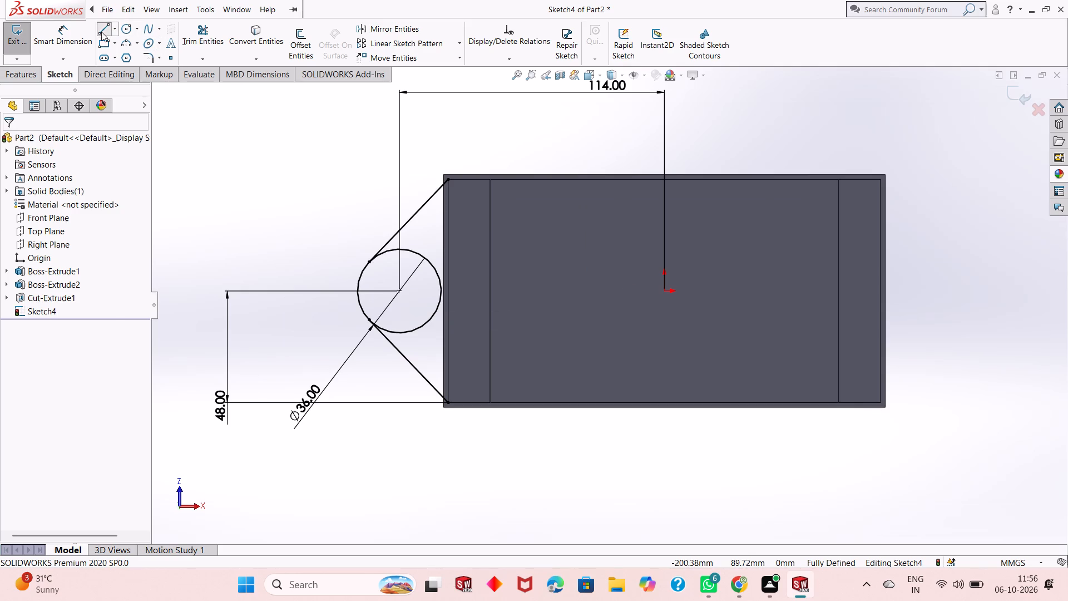
left_click(451, 183)
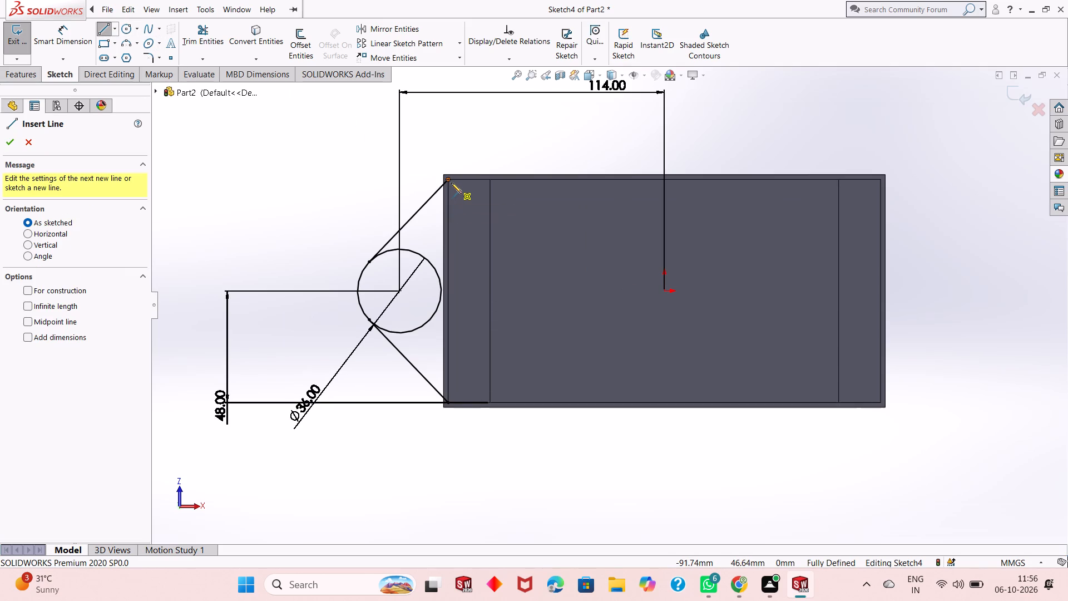
left_click(450, 404)
left_click(405, 433)
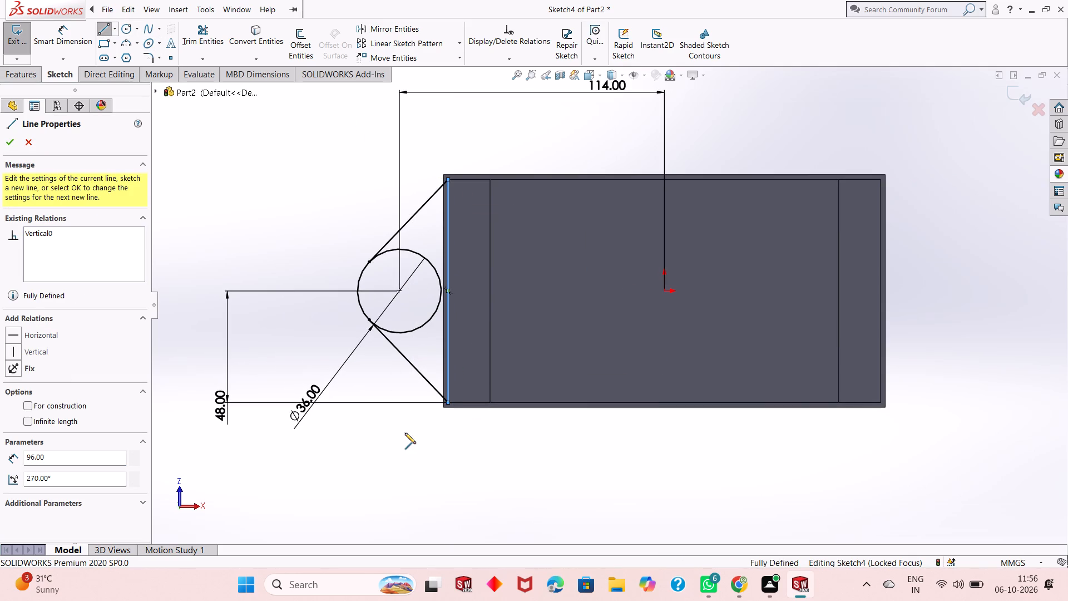
right_click(405, 433)
left_click(419, 437)
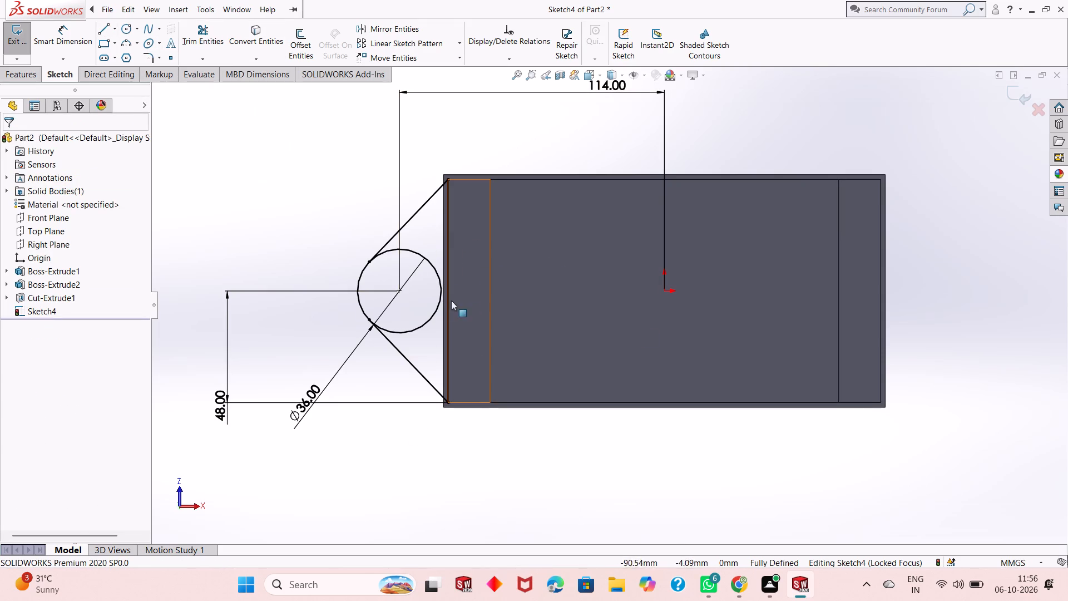
Trim away the circle's inner arc facing the base, between the two slanted lines.
left_click(204, 32)
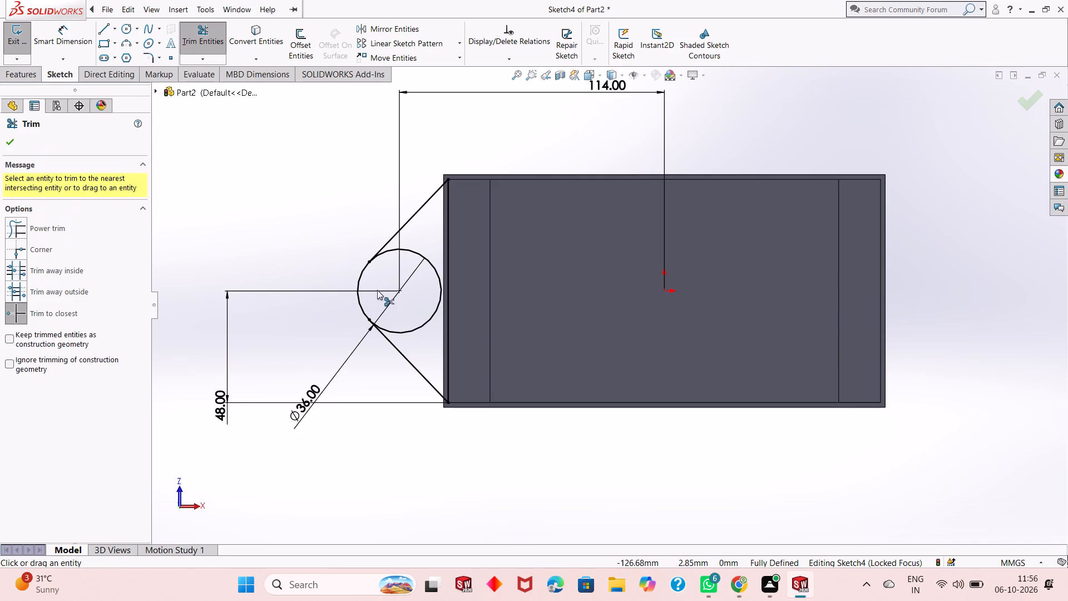
left_click(411, 331)
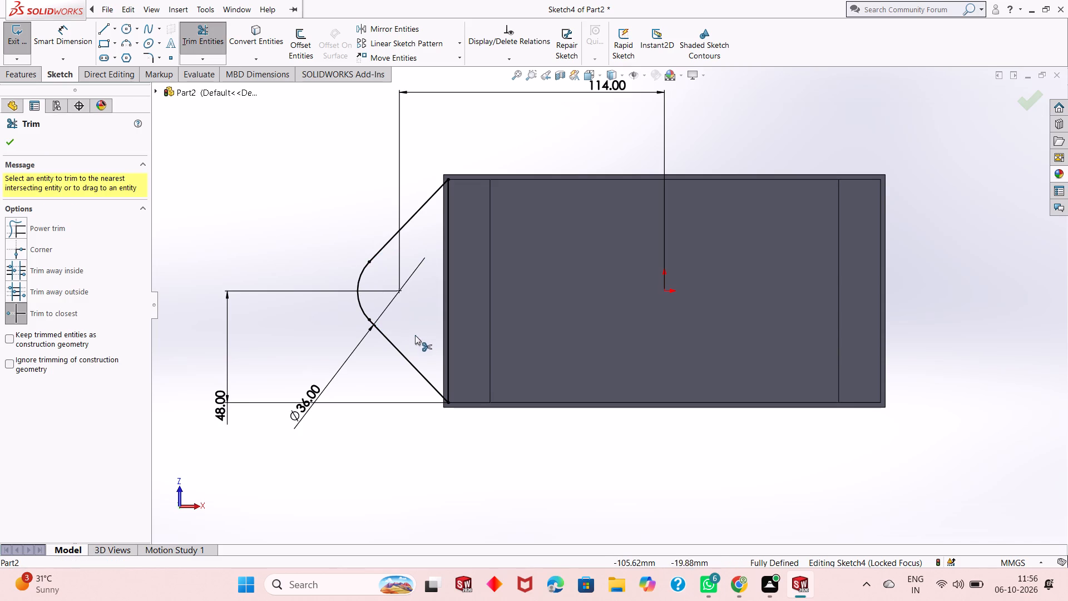
scroll(408, 330, "up", 2)
scroll(482, 275, "up", 1)
scroll(714, 300, "down", 1)
scroll(522, 309, "up", 1)
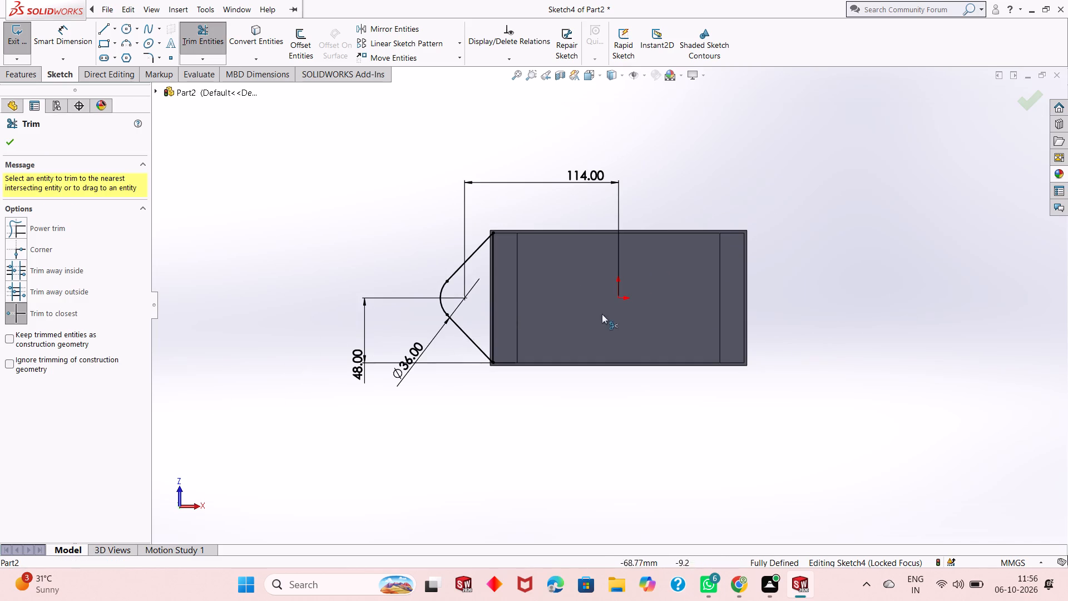
scroll(775, 284, "down", 1)
scroll(513, 323, "up", 2)
scroll(715, 316, "down", 2)
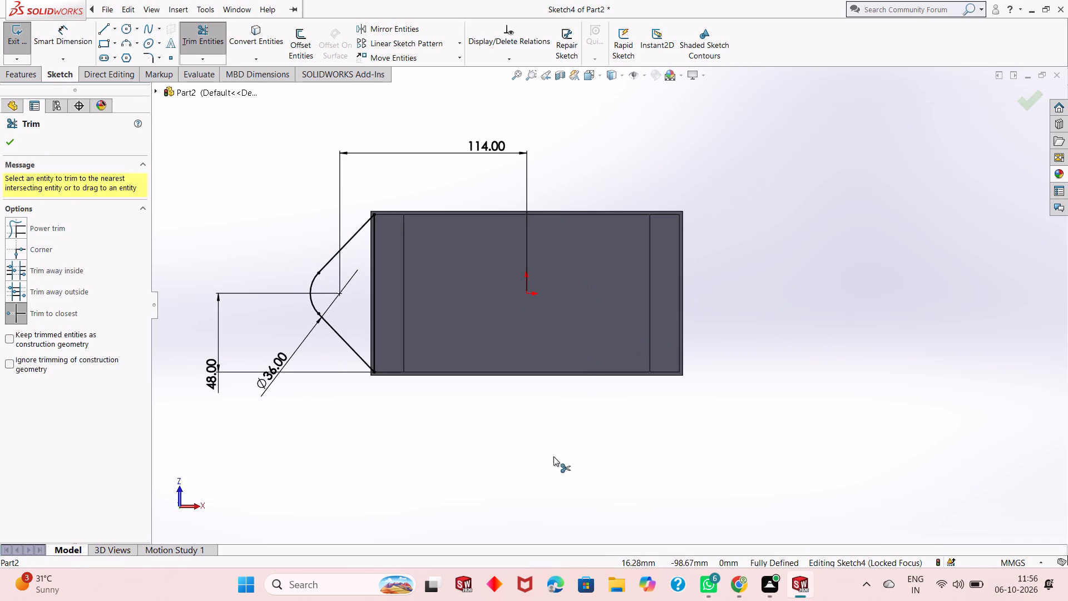
left_click(553, 457)
right_click(493, 397)
left_click(517, 430)
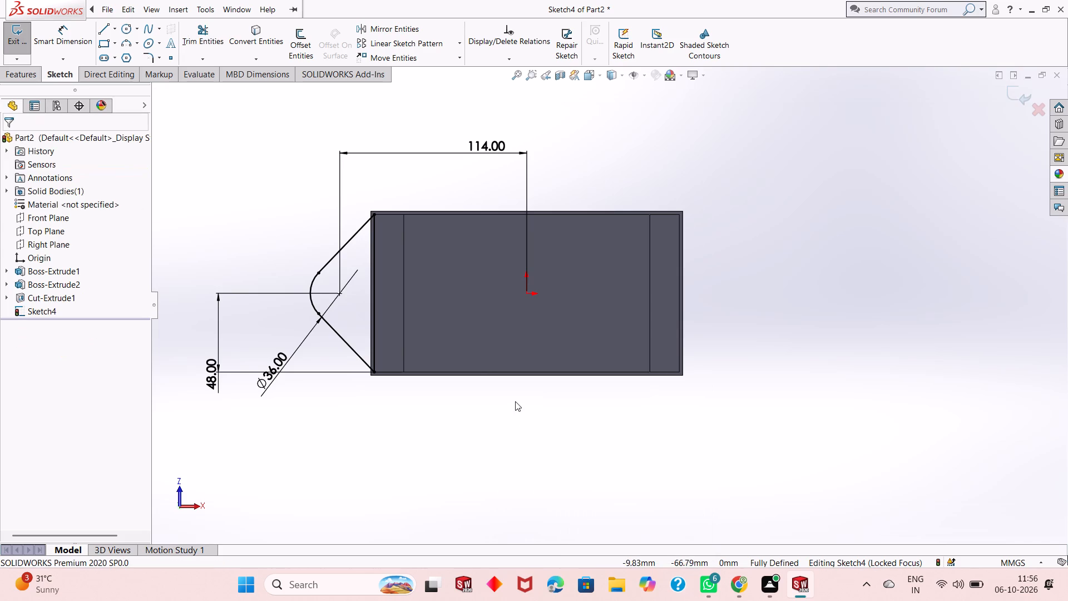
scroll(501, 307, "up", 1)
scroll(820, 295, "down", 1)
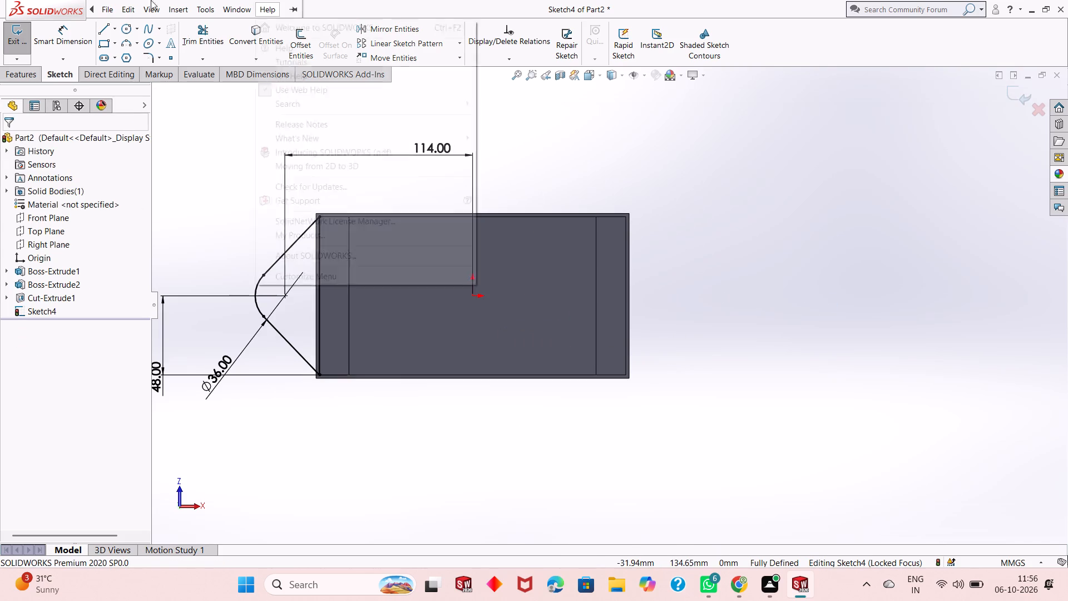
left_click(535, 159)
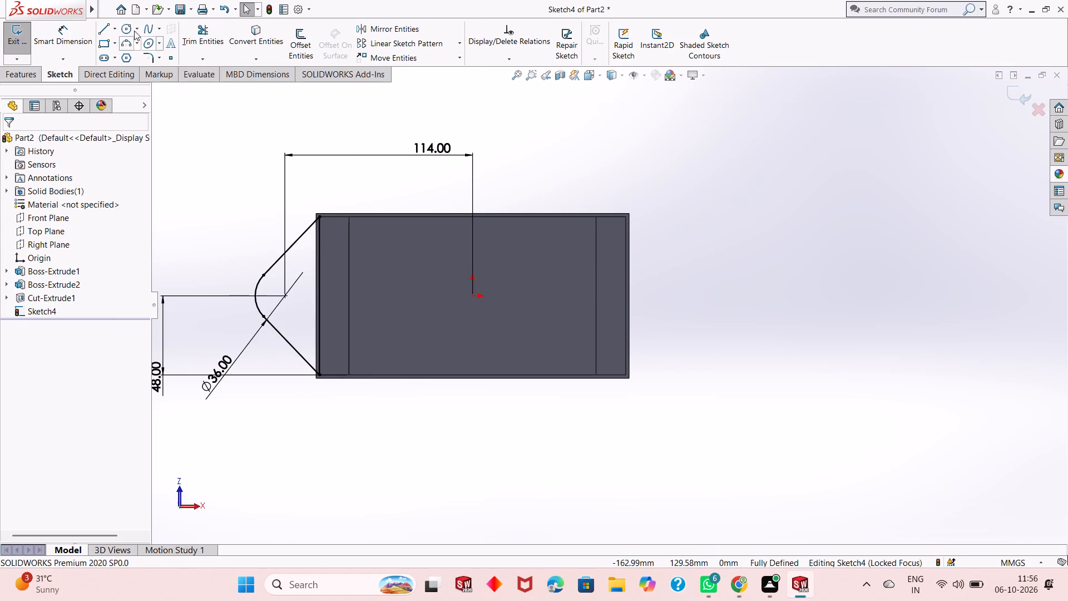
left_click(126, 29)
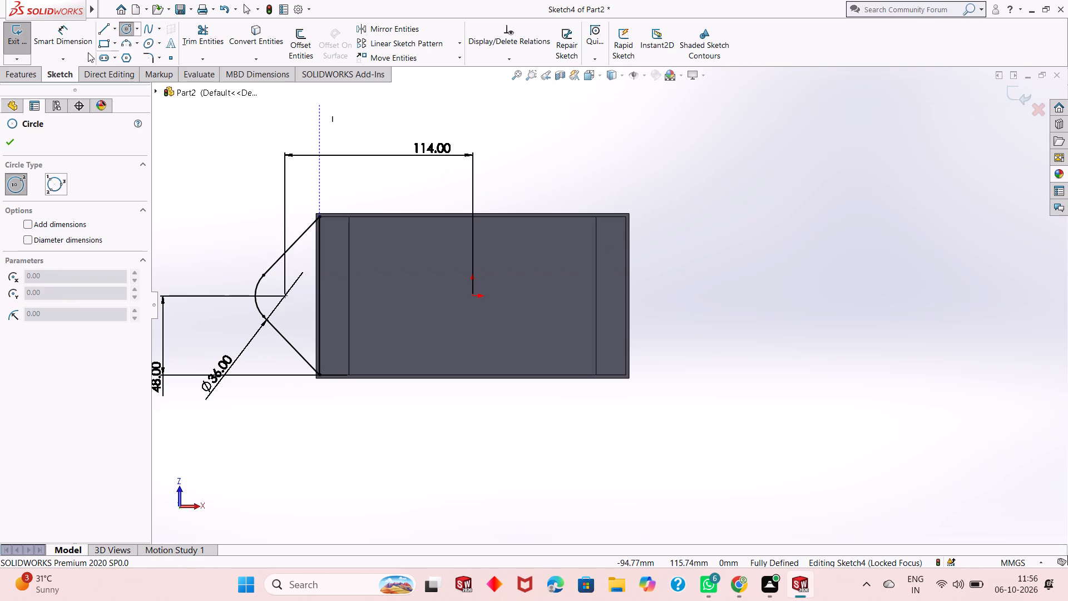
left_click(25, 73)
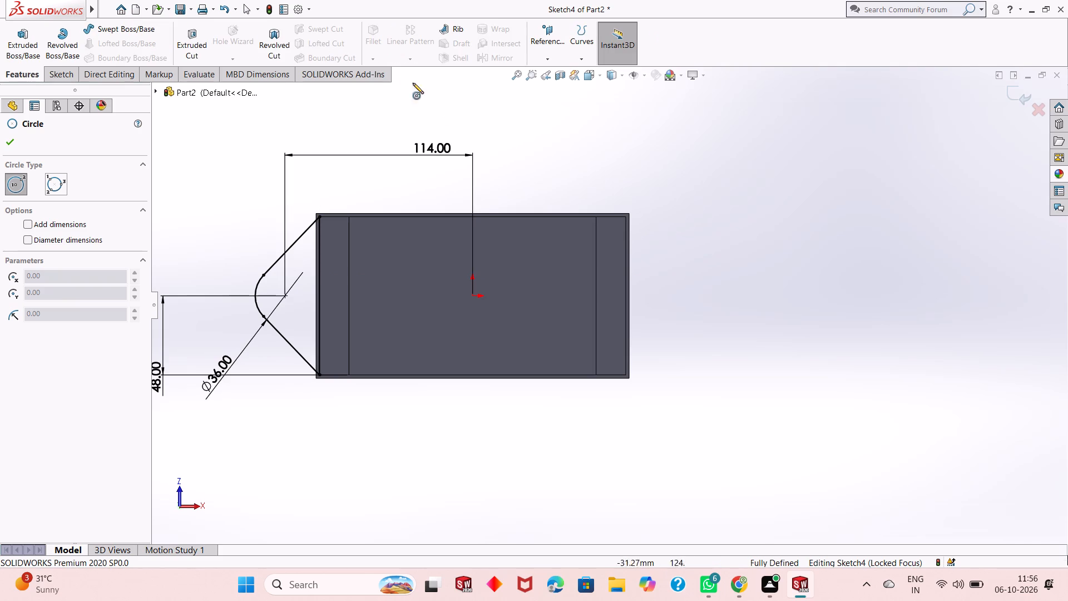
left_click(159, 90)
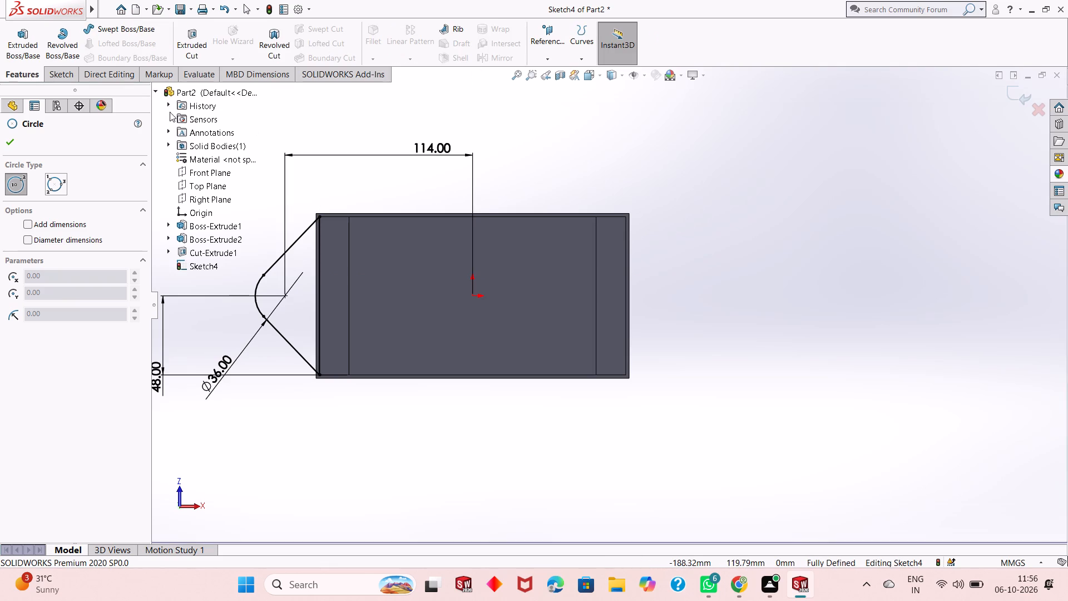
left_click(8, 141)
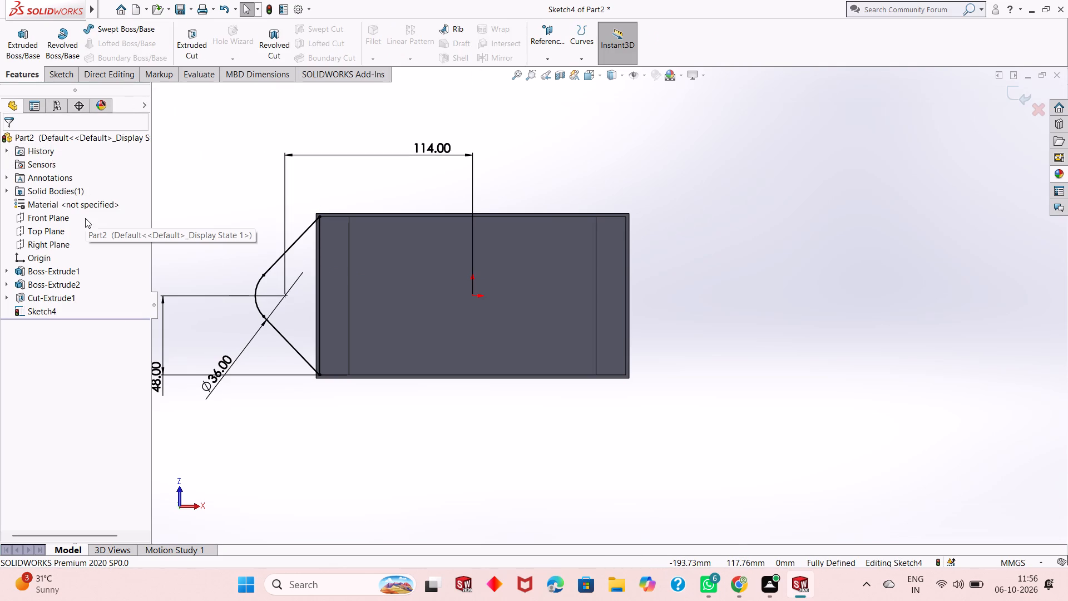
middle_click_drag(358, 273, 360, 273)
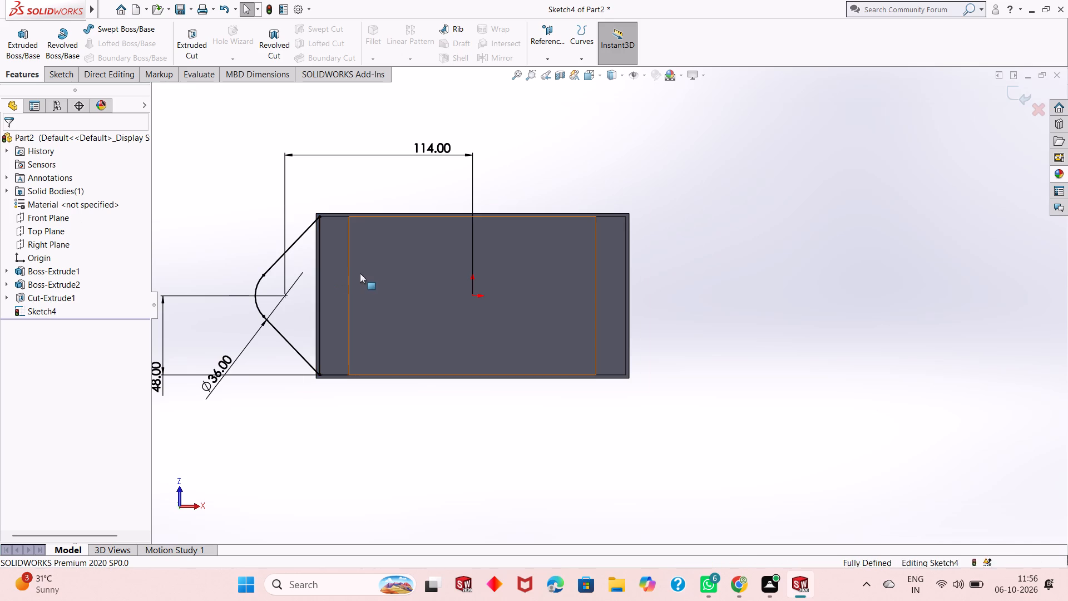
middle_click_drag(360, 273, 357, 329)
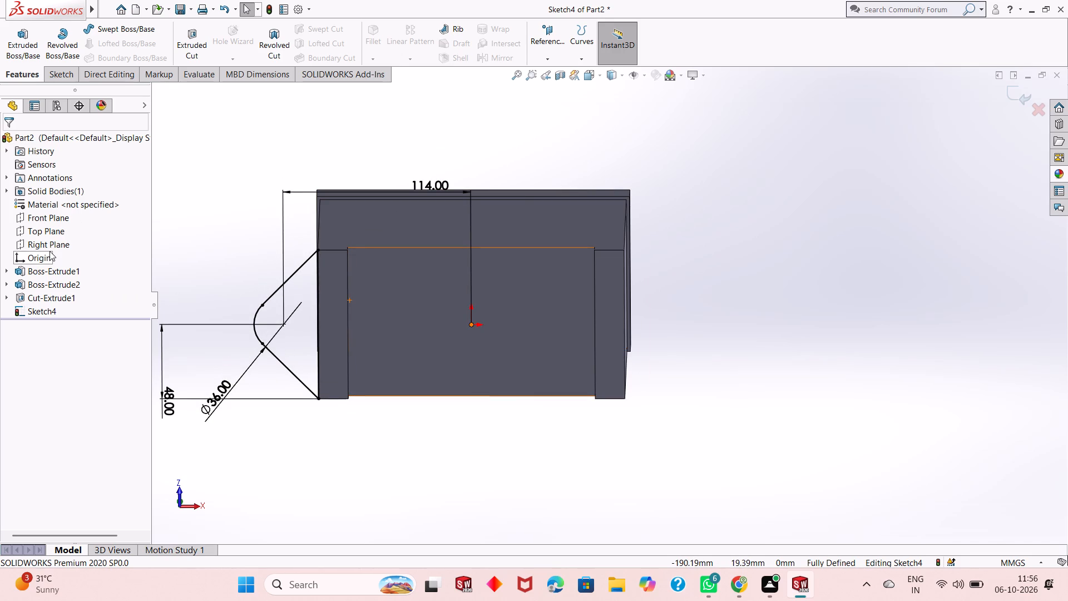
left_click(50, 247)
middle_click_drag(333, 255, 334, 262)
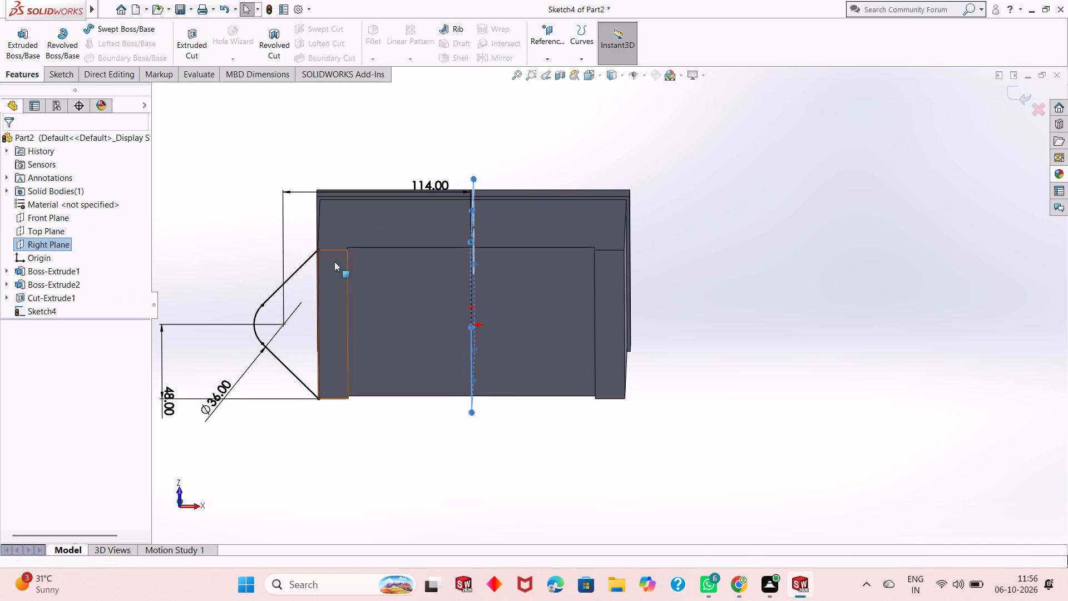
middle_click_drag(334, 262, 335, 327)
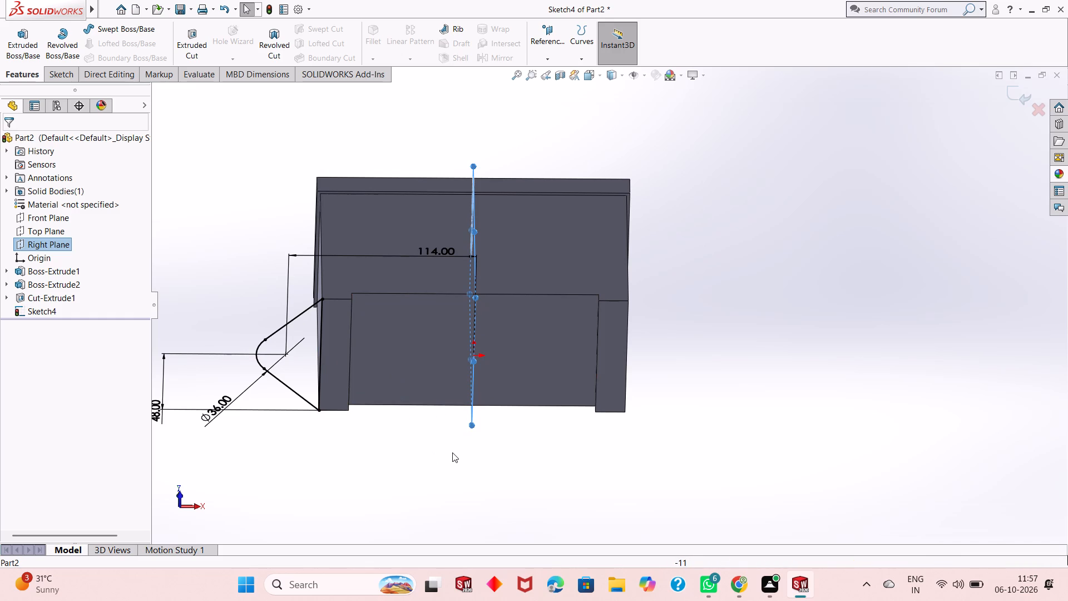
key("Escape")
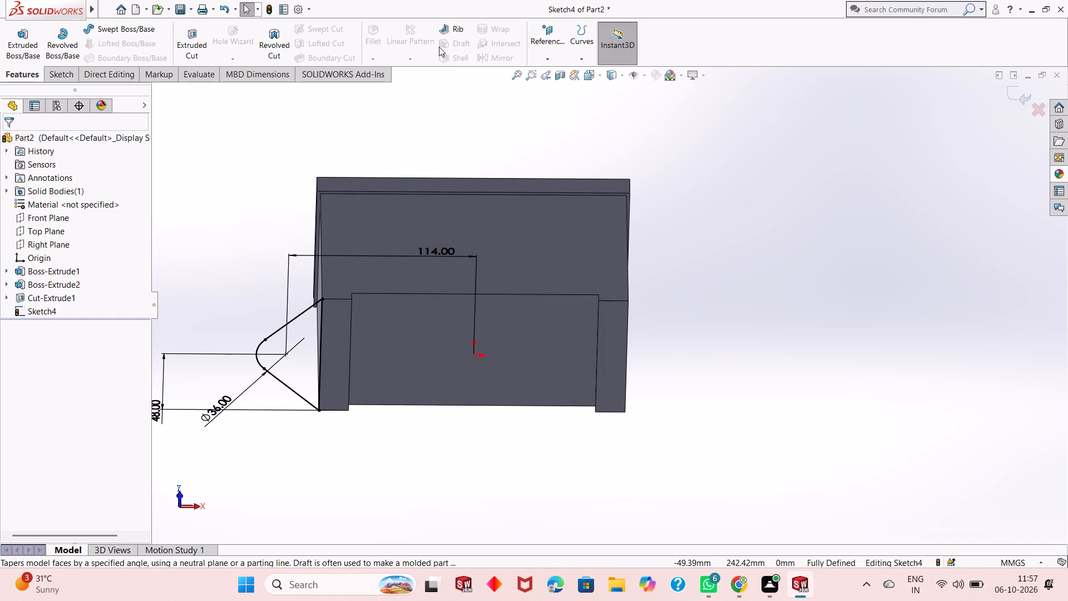
Extrude the closed lug profile 14 mm upward beside the base, merging it with the existing body.
middle_click_drag(427, 244, 442, 332)
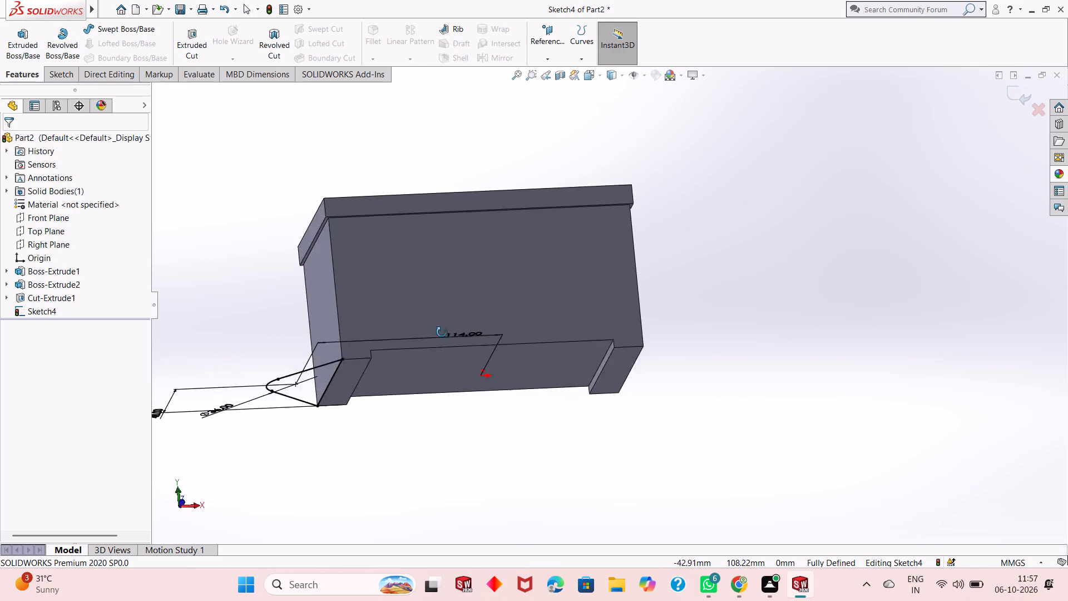
middle_click_drag(442, 332, 444, 339)
scroll(443, 340, "up", 2)
middle_click_drag(473, 332, 469, 380)
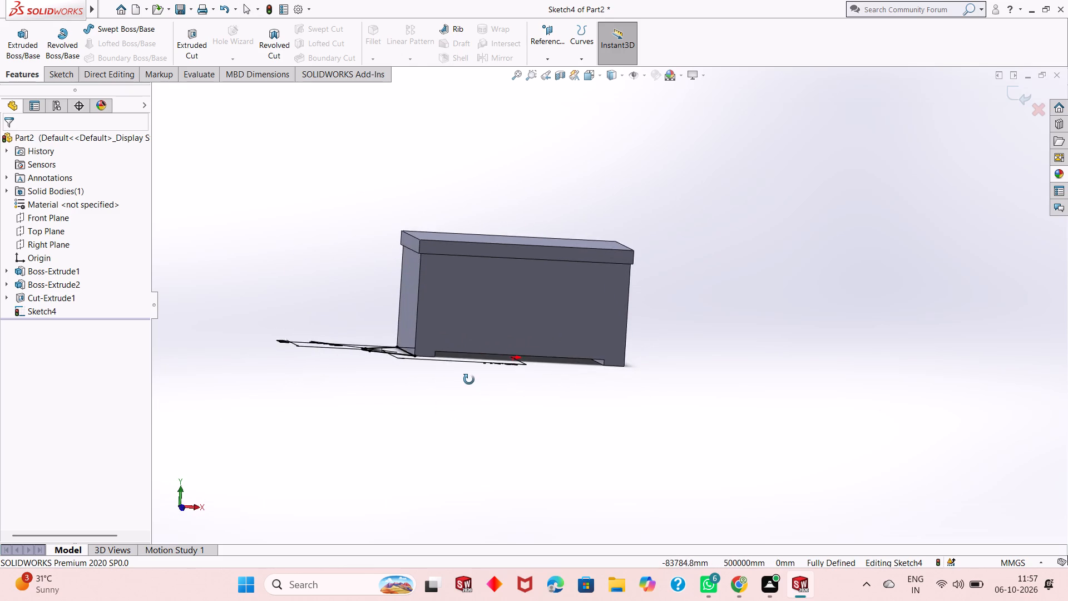
middle_click_drag(469, 380, 469, 411)
scroll(441, 369, "down", 2)
scroll(367, 333, "down", 1)
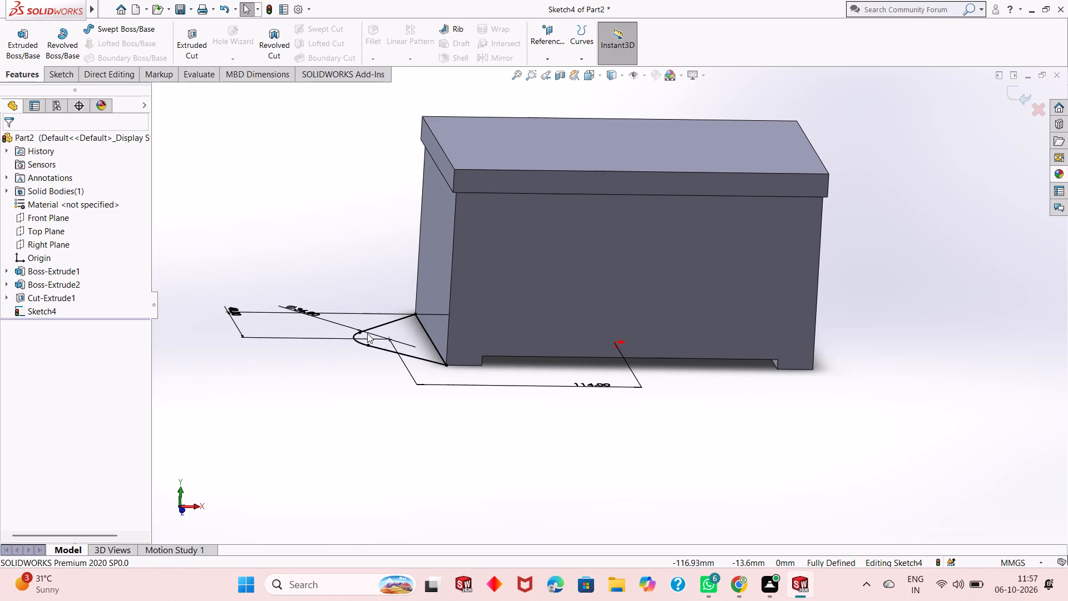
key("Escape")
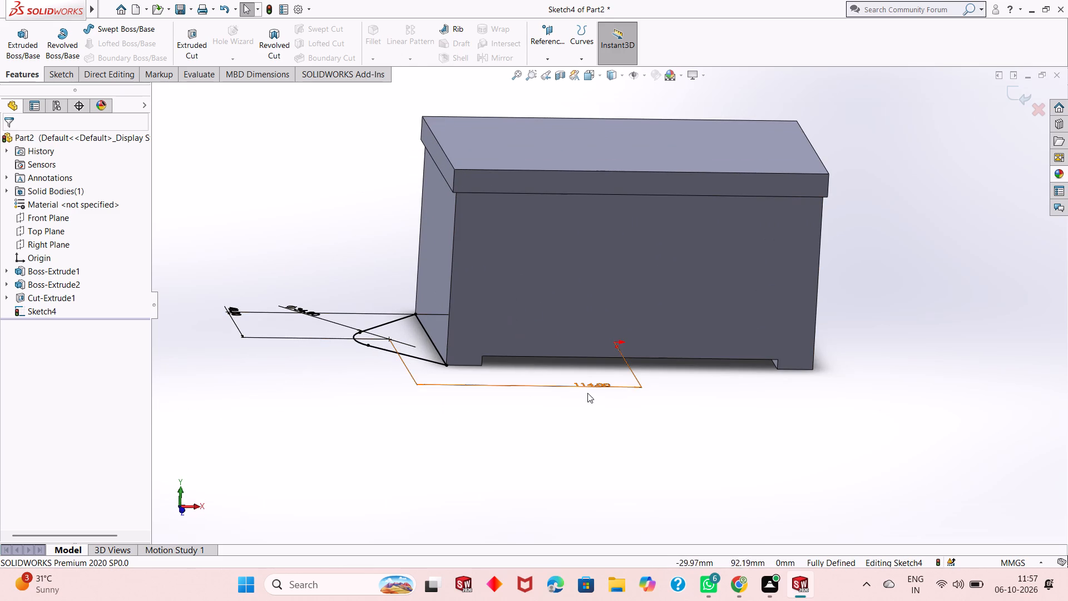
middle_click_drag(424, 381, 439, 387)
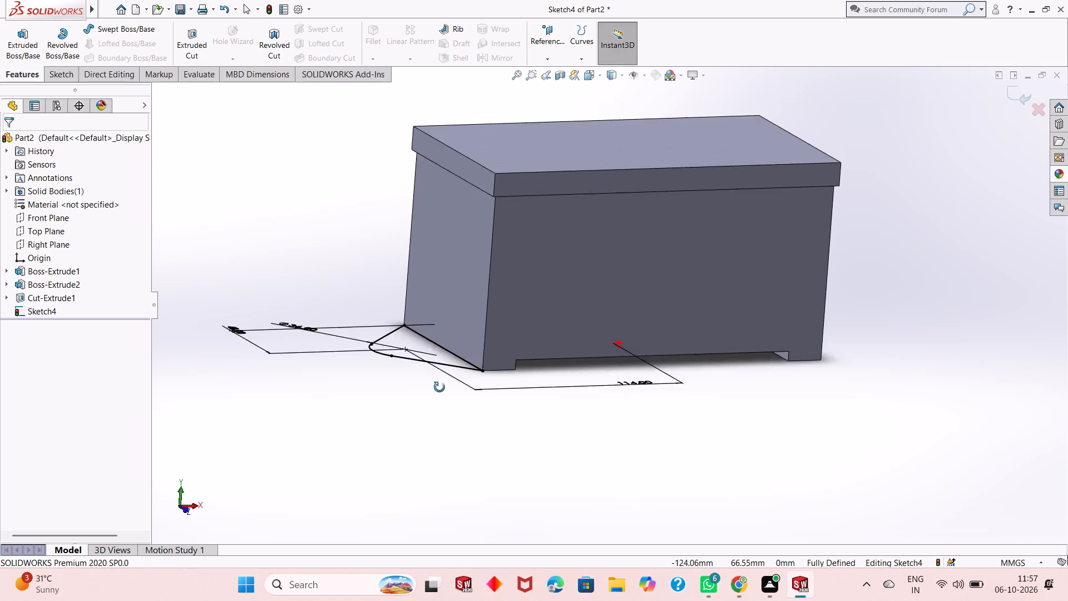
middle_click_drag(439, 387, 434, 410)
scroll(433, 386, "down", 2)
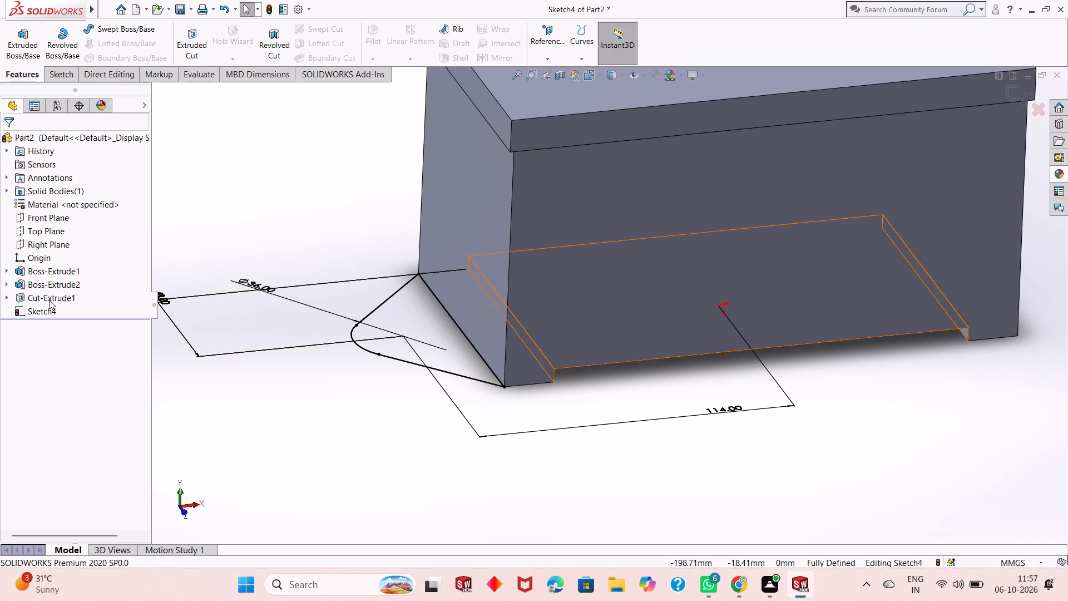
left_click(20, 50)
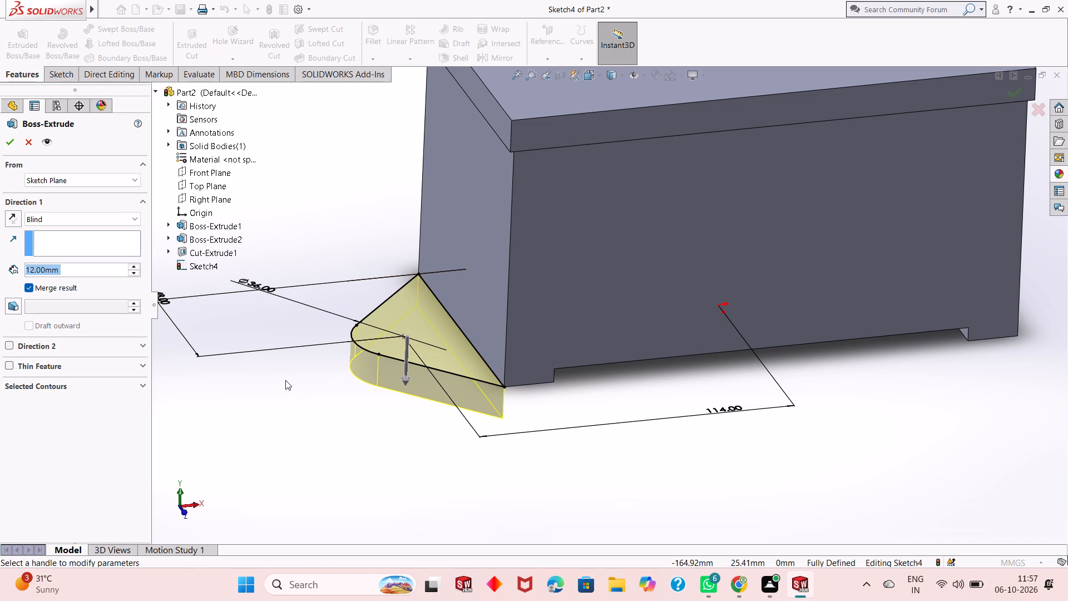
left_click(9, 214)
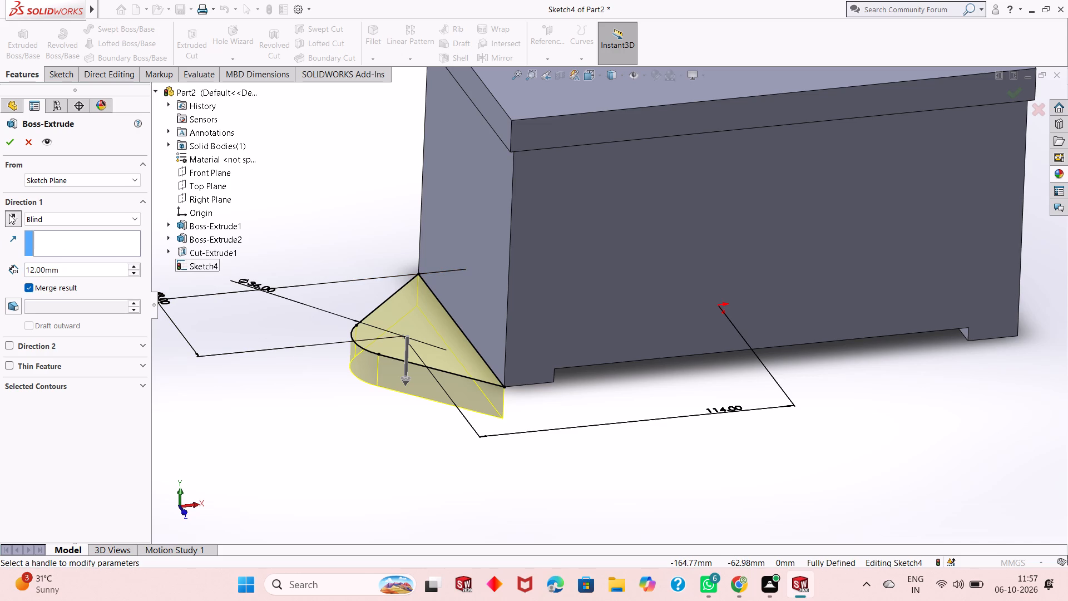
double_click(61, 274)
left_click(62, 274)
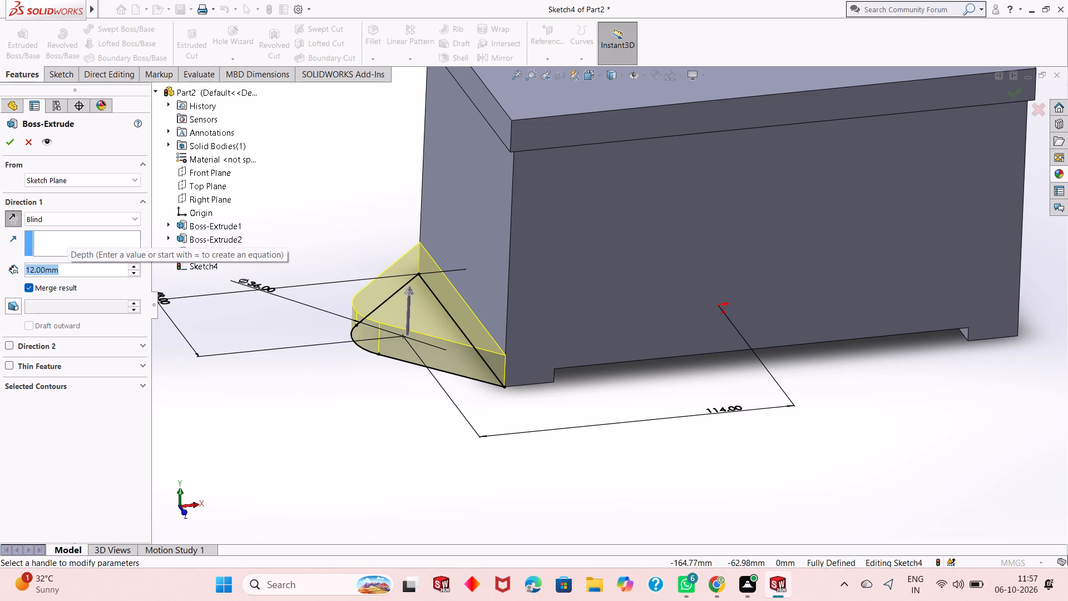
type("14")
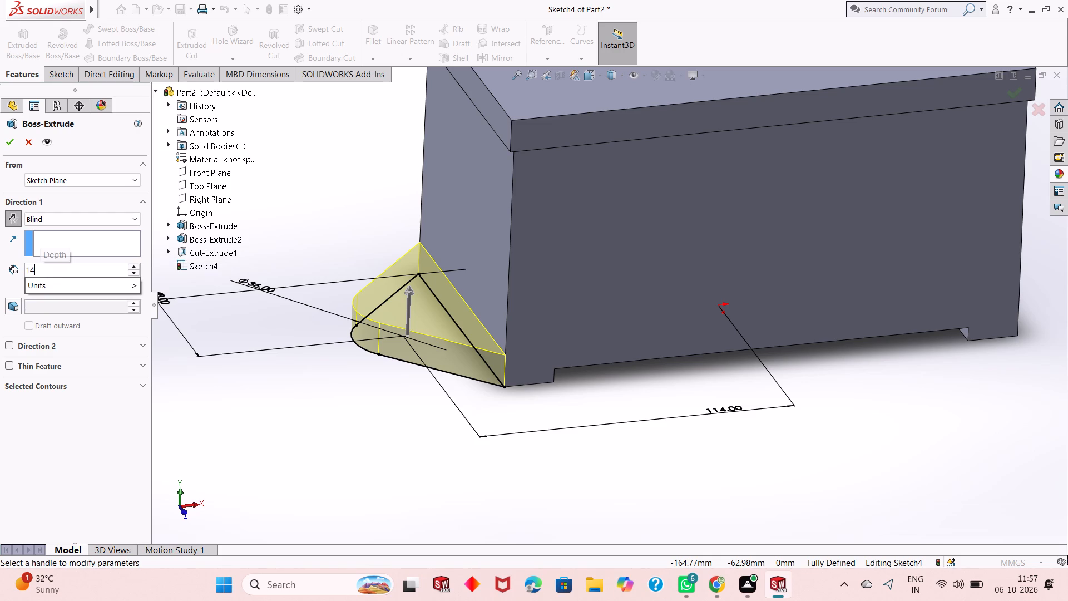
key("Return")
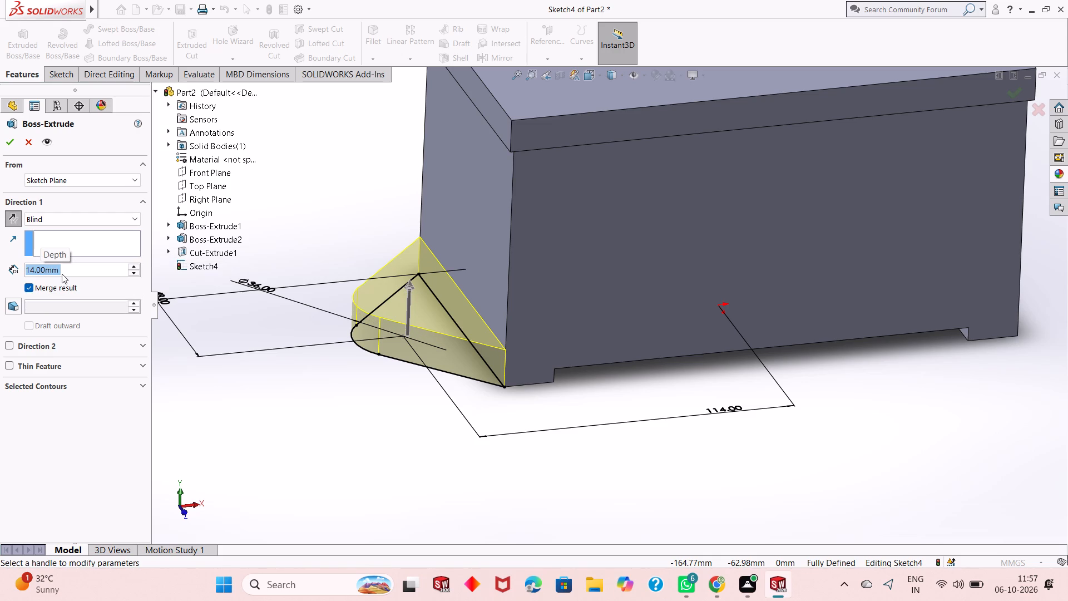
left_click(9, 142)
key("Escape")
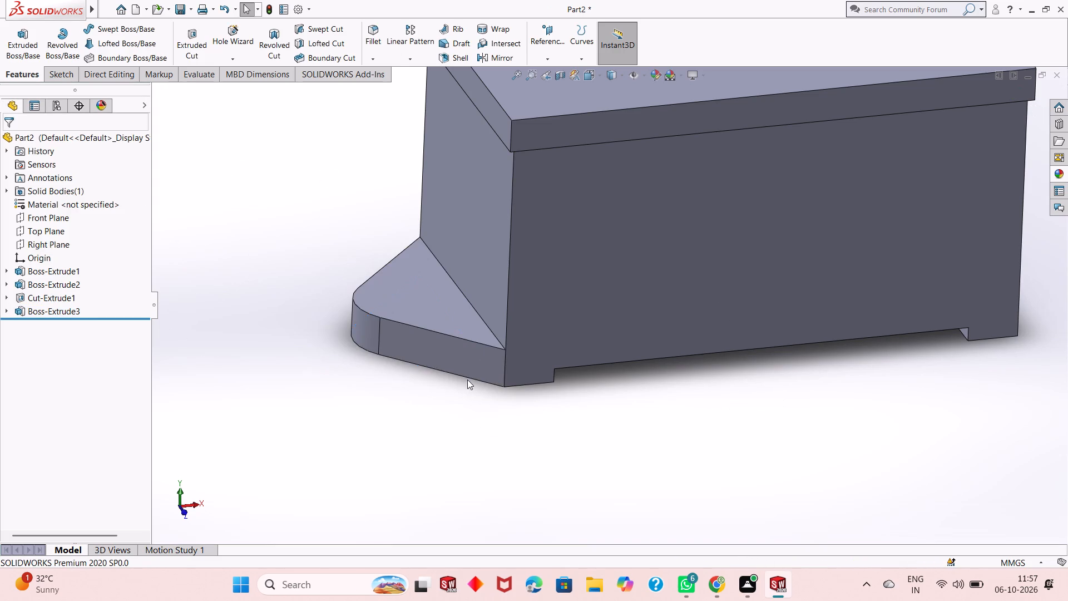
Examine how the extruded lug meets the base's short side, viewing the part from the front and from above.
scroll(469, 377, "up", 4)
scroll(676, 323, "up", 1)
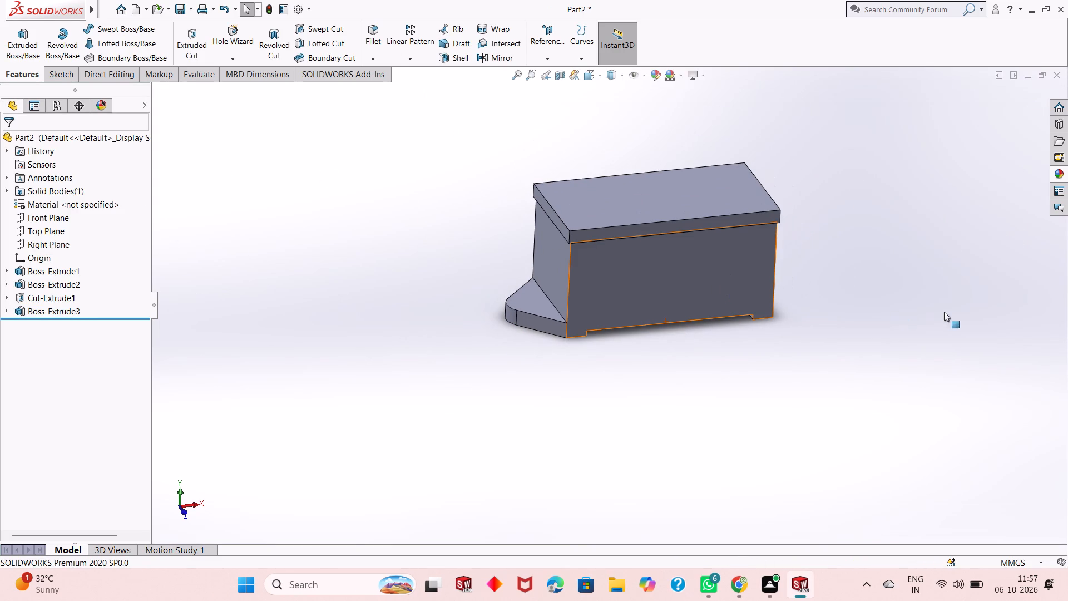
scroll(827, 321, "down", 2)
middle_click_drag(595, 386, 602, 316)
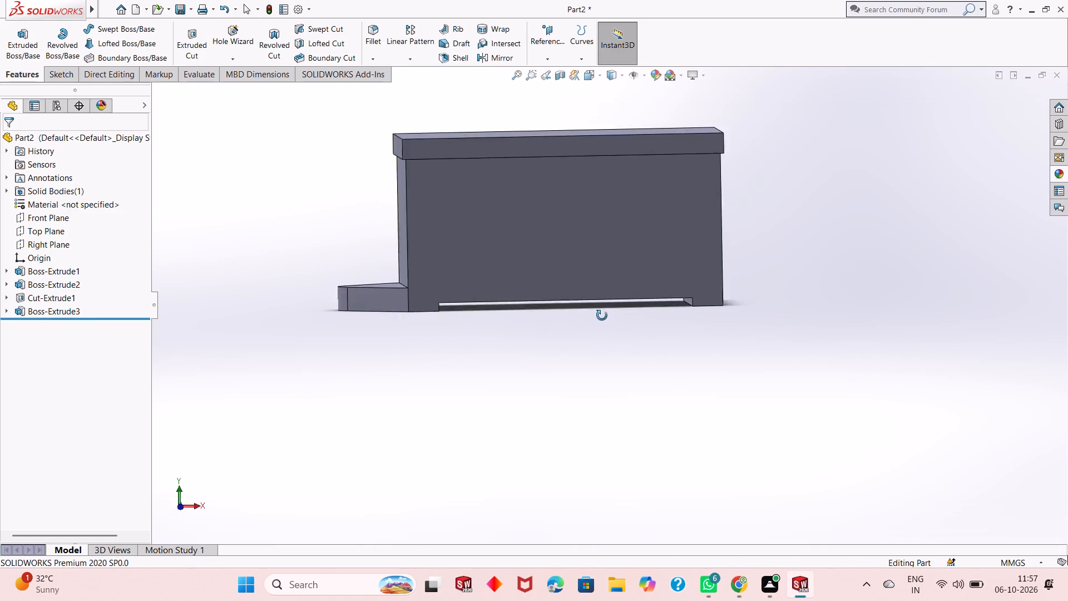
middle_click_drag(602, 316, 604, 376)
left_click(389, 306)
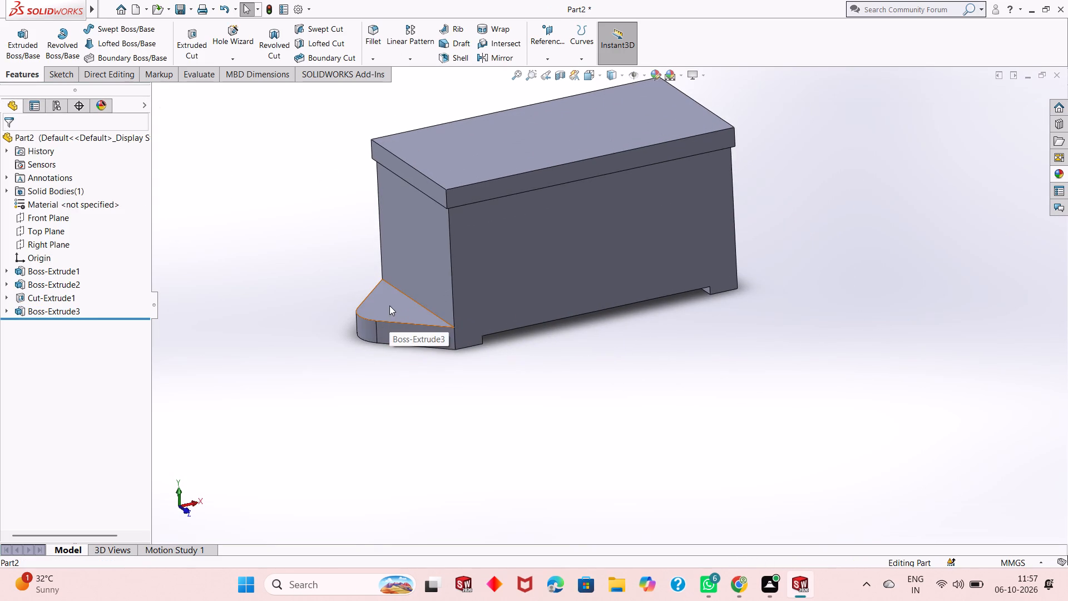
key("Escape")
key("Escape")
key("Escape")
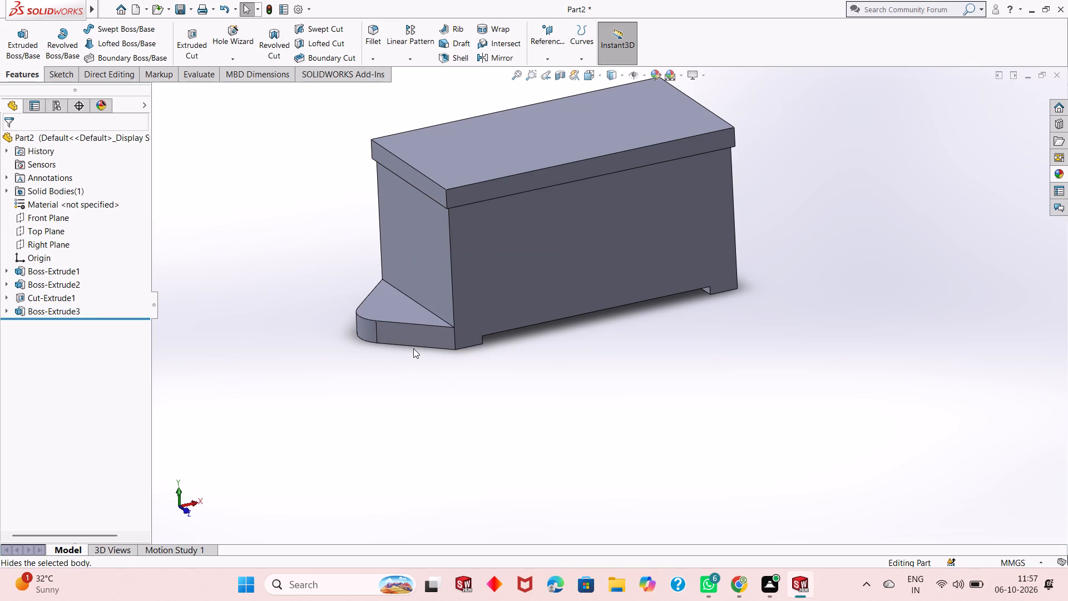
Start a Hole Wizard legacy hole and set its type to Counterbored.
scroll(444, 289, "down", 3)
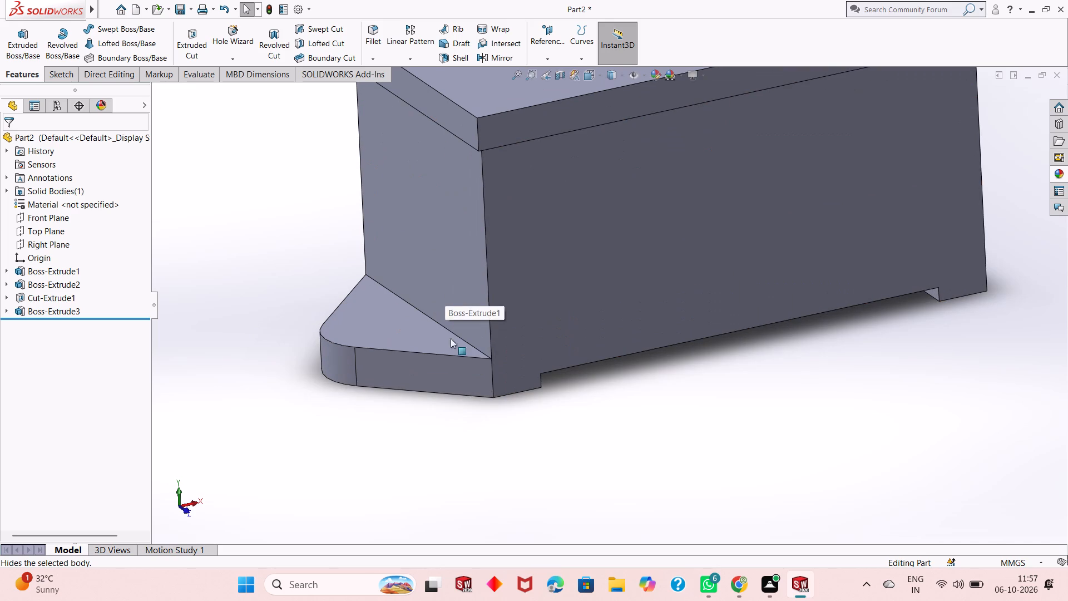
middle_click_drag(457, 357, 472, 402)
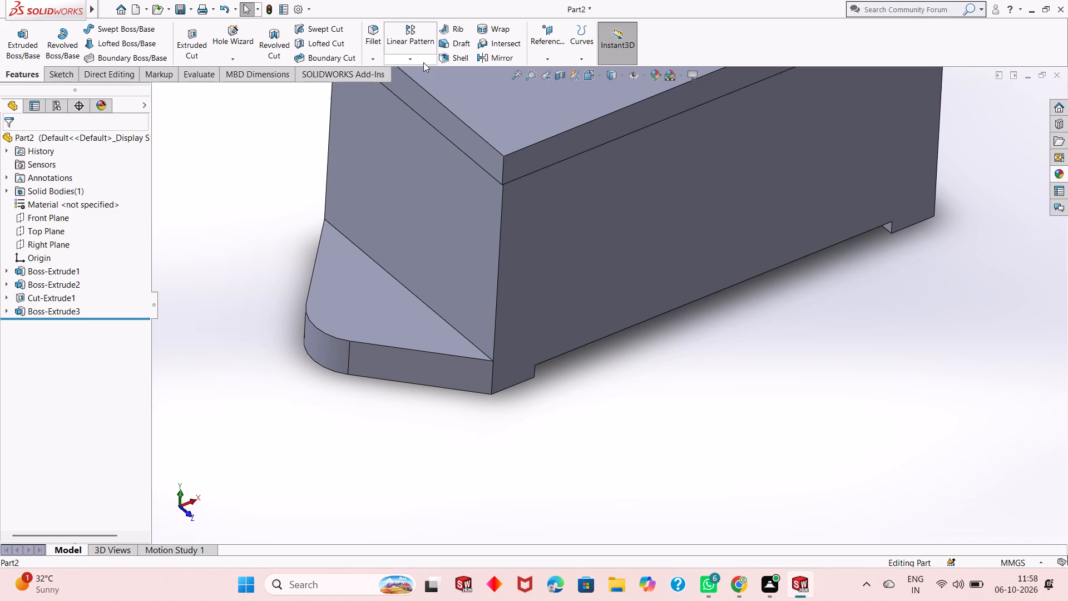
left_click(233, 31)
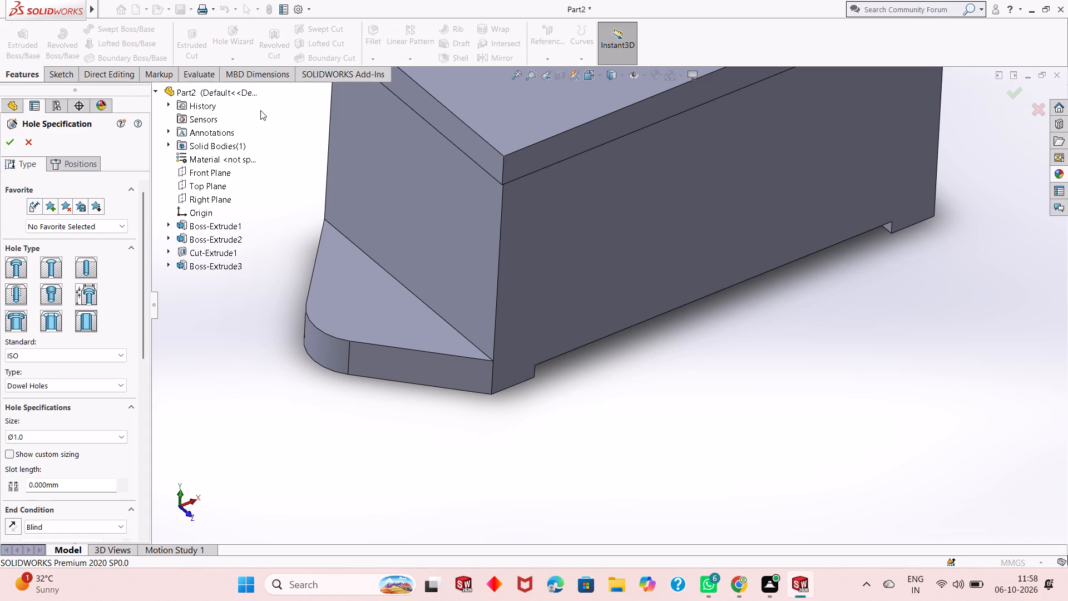
left_click(91, 290)
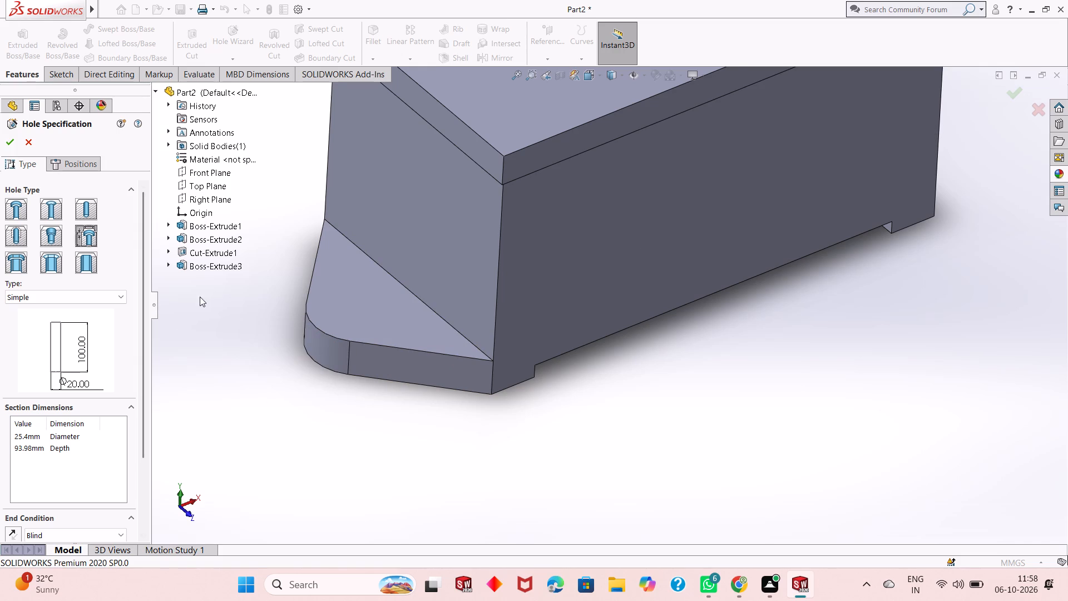
left_click(88, 230)
left_click(97, 296)
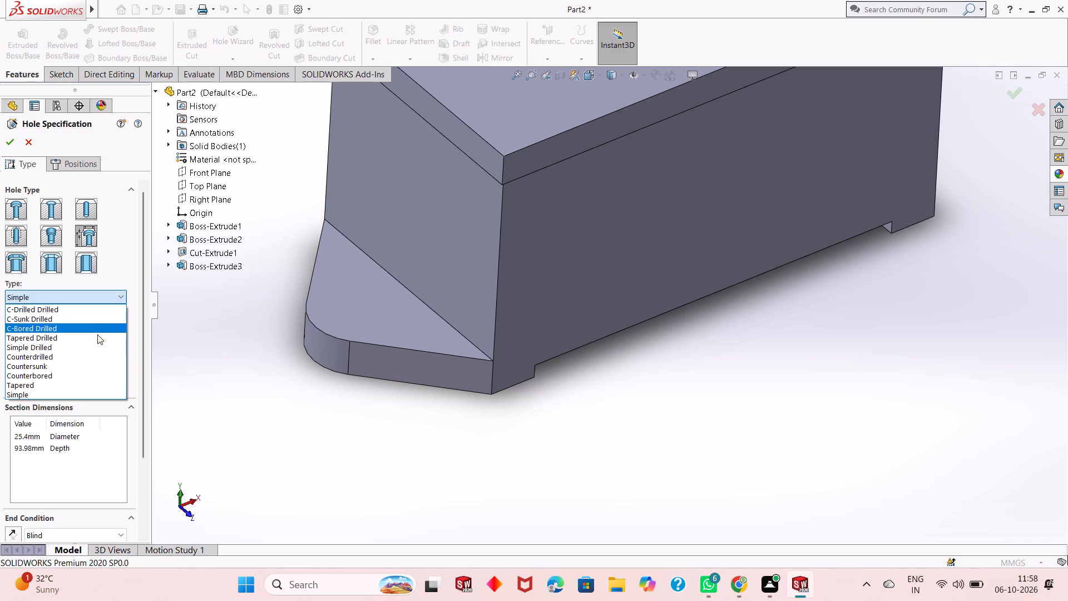
left_click(85, 380)
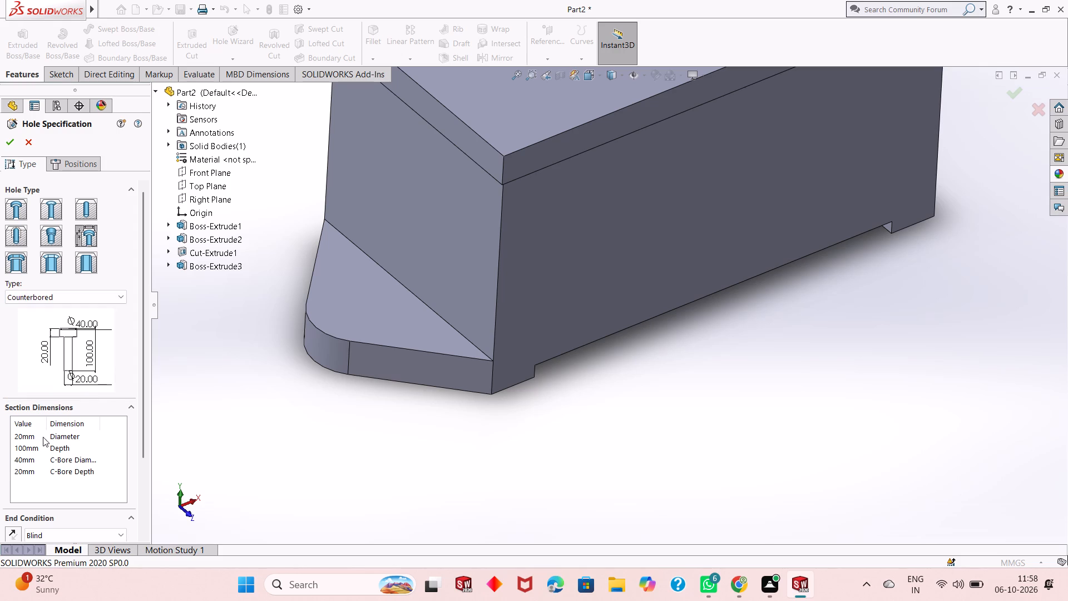
Set the counterbored hole's diameter to 16 mm and its depth to 14 mm.
double_click(23, 435)
type("16")
key("Return")
left_click(34, 449)
type("14")
key("Return")
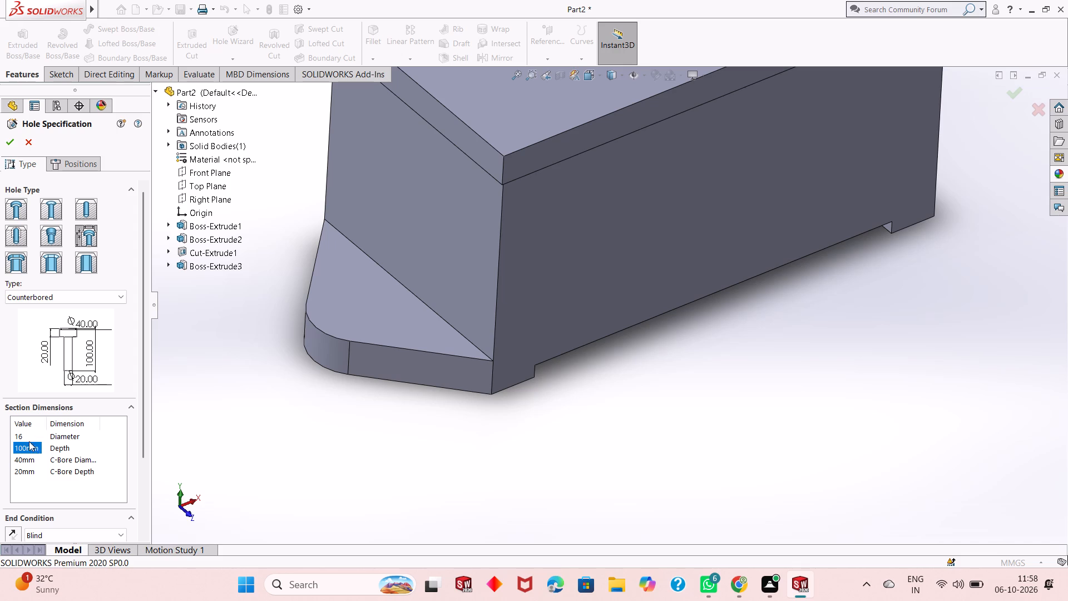
left_click(29, 441)
double_click(29, 451)
type("14")
key("Return")
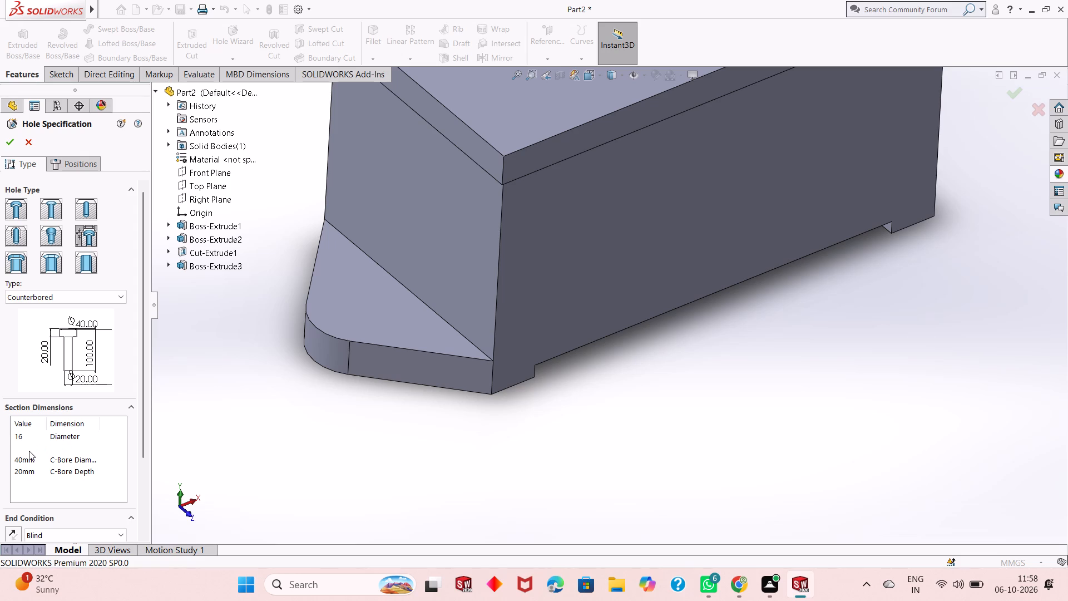
Set the hole's counterbore diameter to 28 mm and counterbore depth to 4 mm.
double_click(27, 460)
key("2")
key("8")
key("Return")
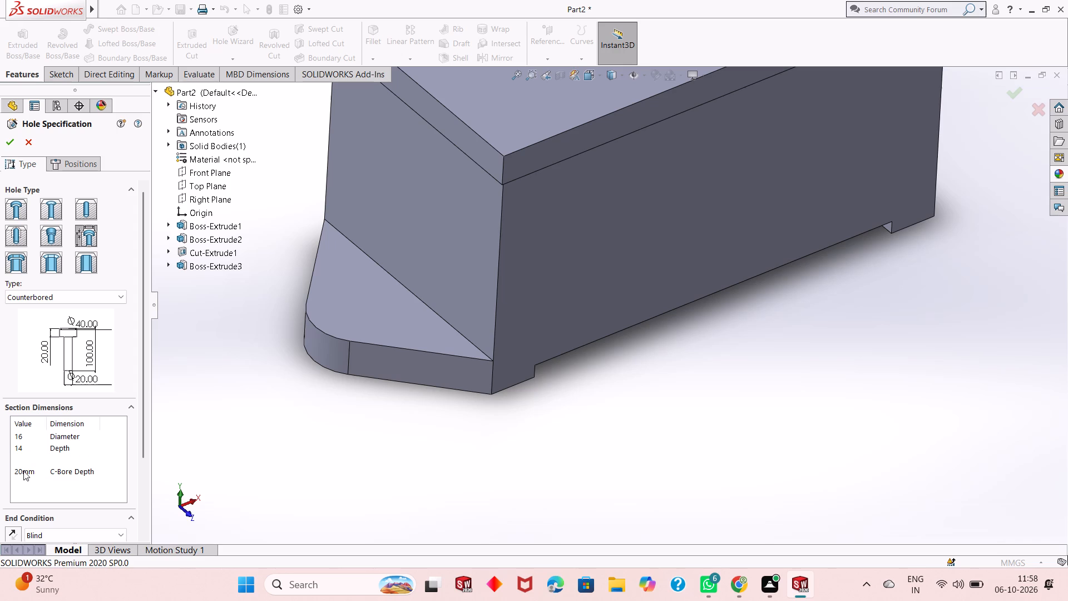
double_click(20, 470)
key("4")
key("Return")
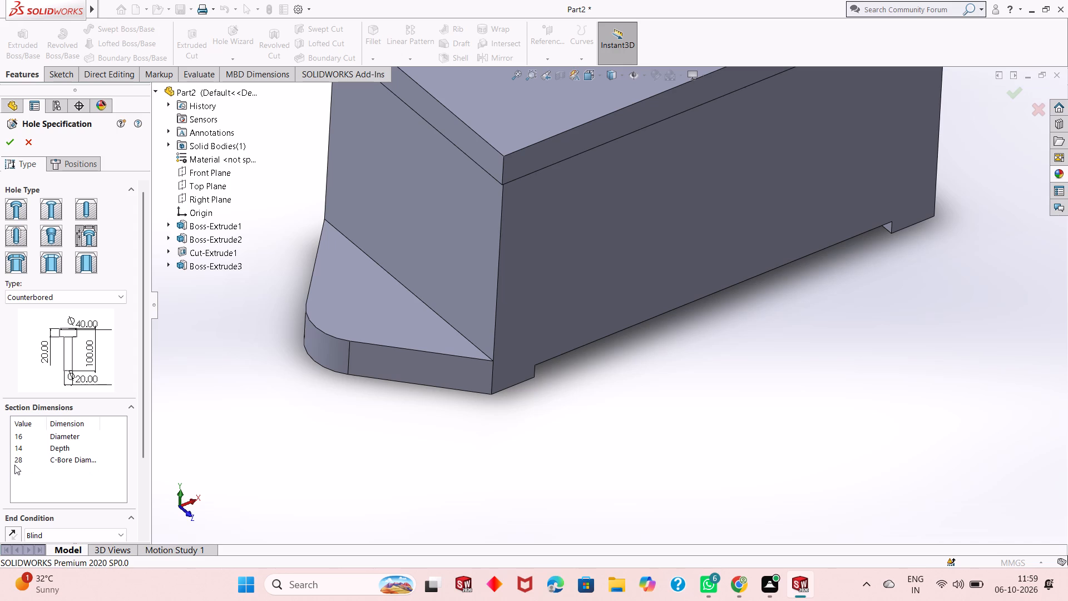
Place the counterbored hole on the side lug's top face, centred on the rounded corner's arc, and finish the hole.
left_click(76, 160)
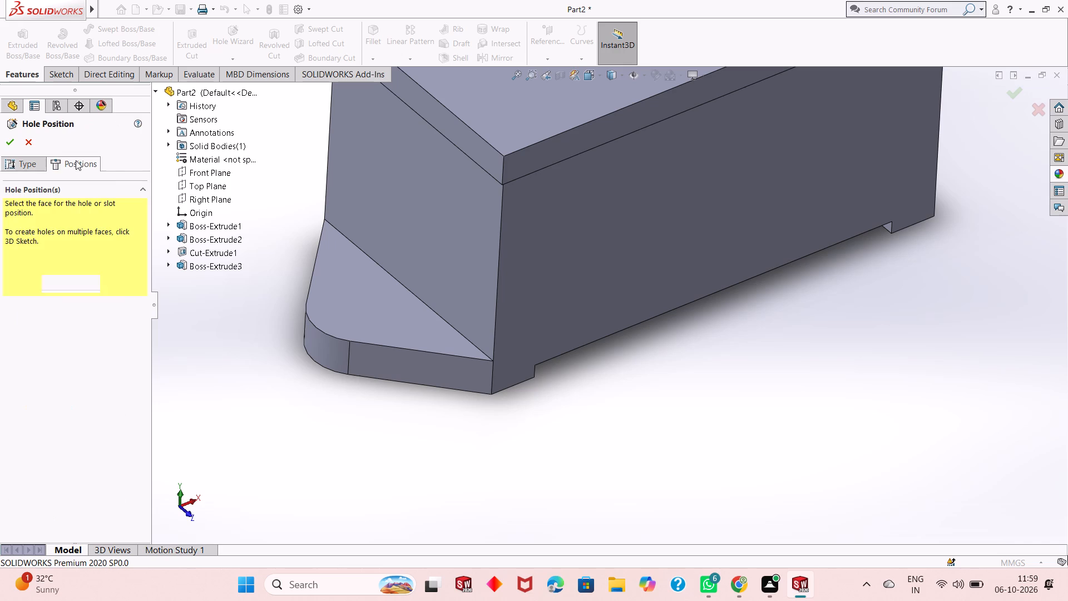
left_click(405, 327)
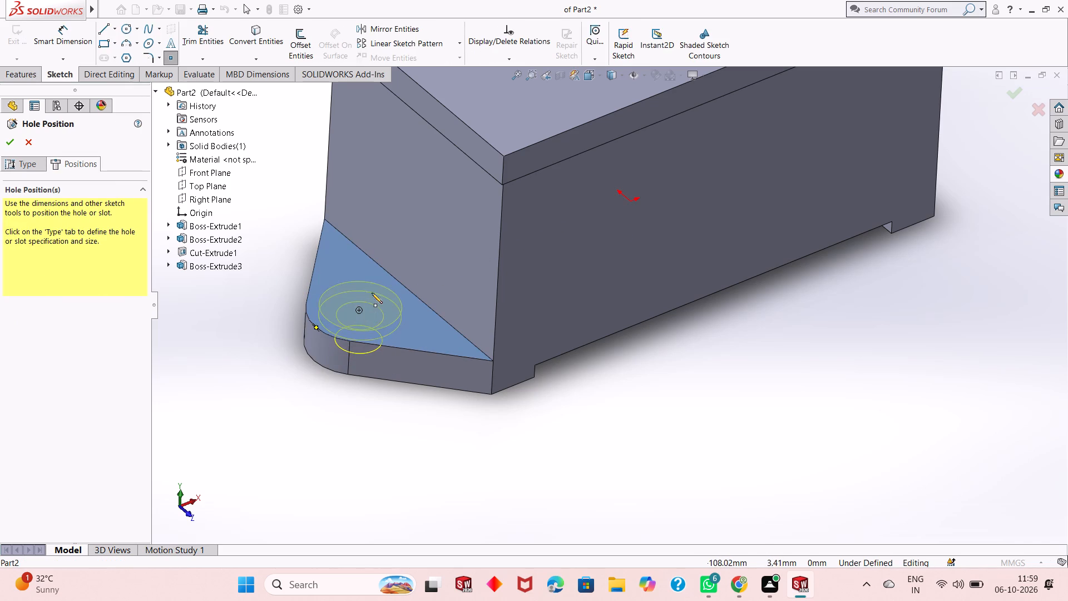
scroll(369, 283, "up", 2)
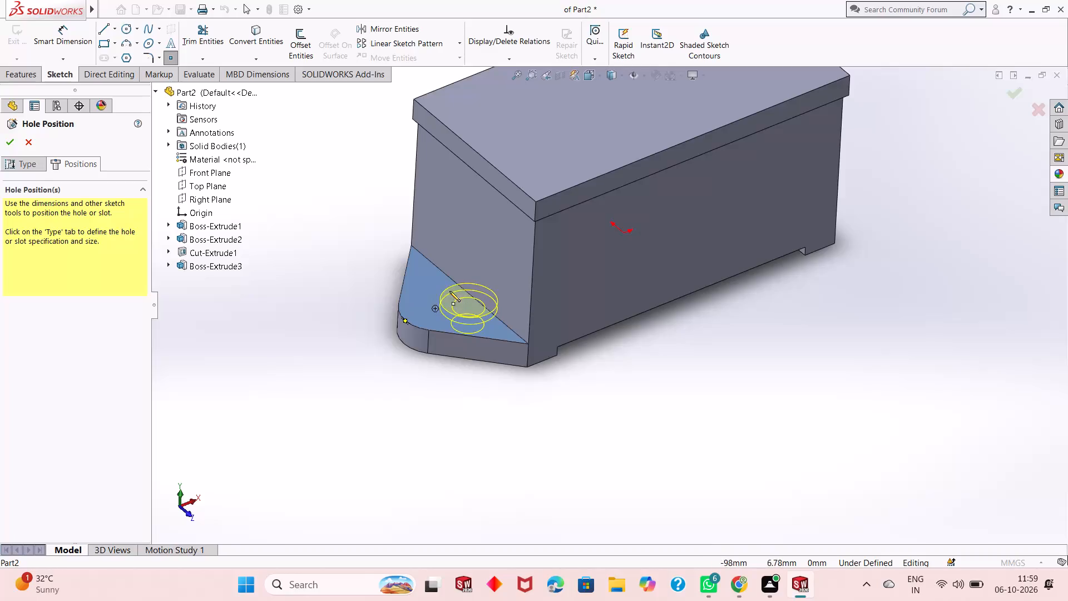
scroll(442, 291, "down", 7)
scroll(541, 289, "down", 1)
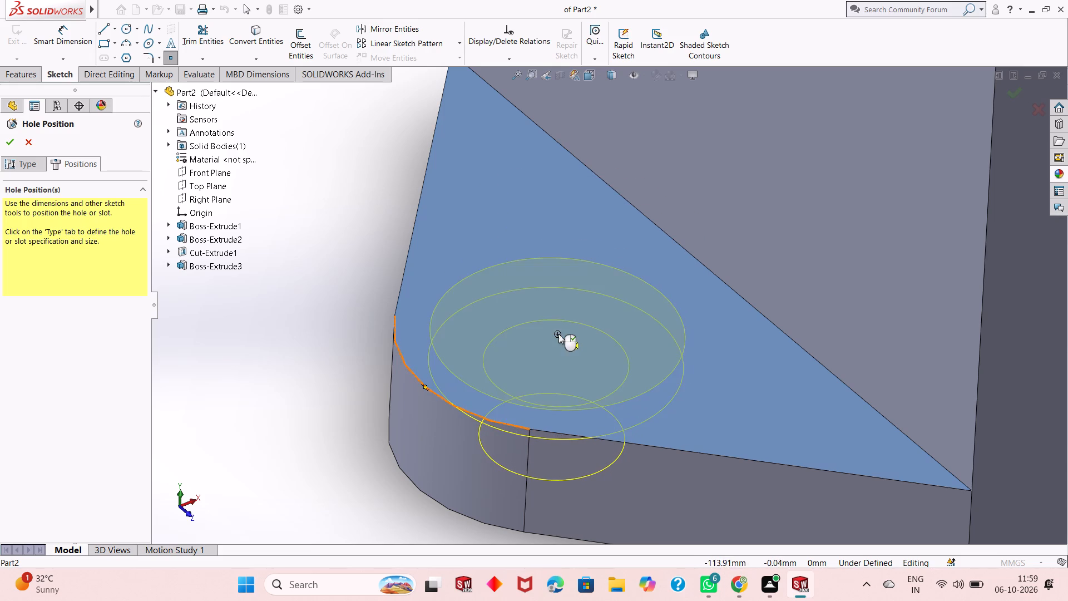
left_click(558, 334)
left_click(14, 143)
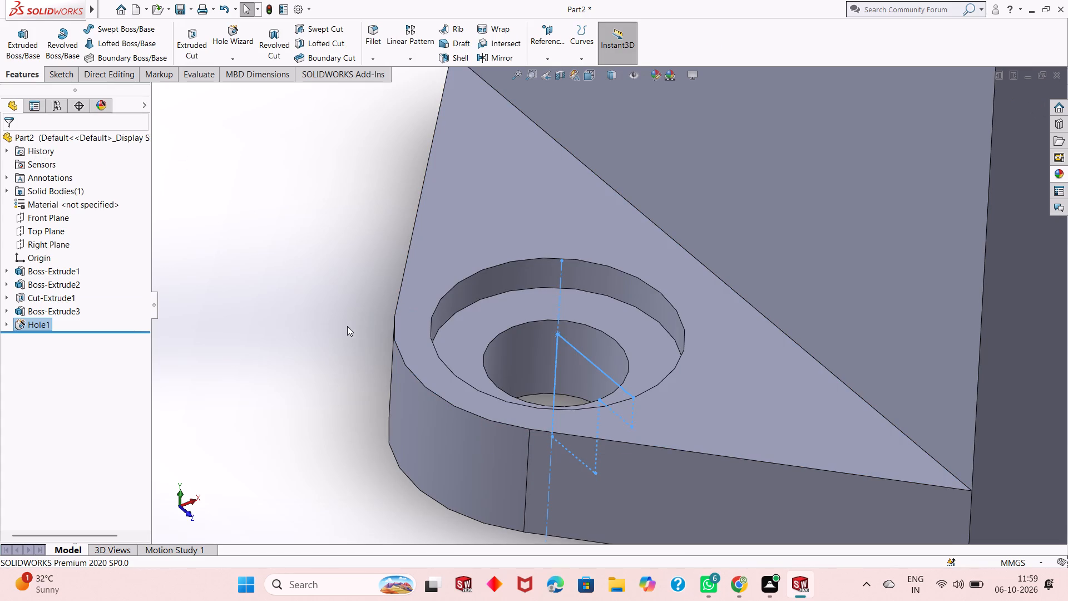
left_click(344, 328)
Examine the counterbored hole in the lug from above, from the side and from below.
middle_click_drag(496, 393, 502, 416)
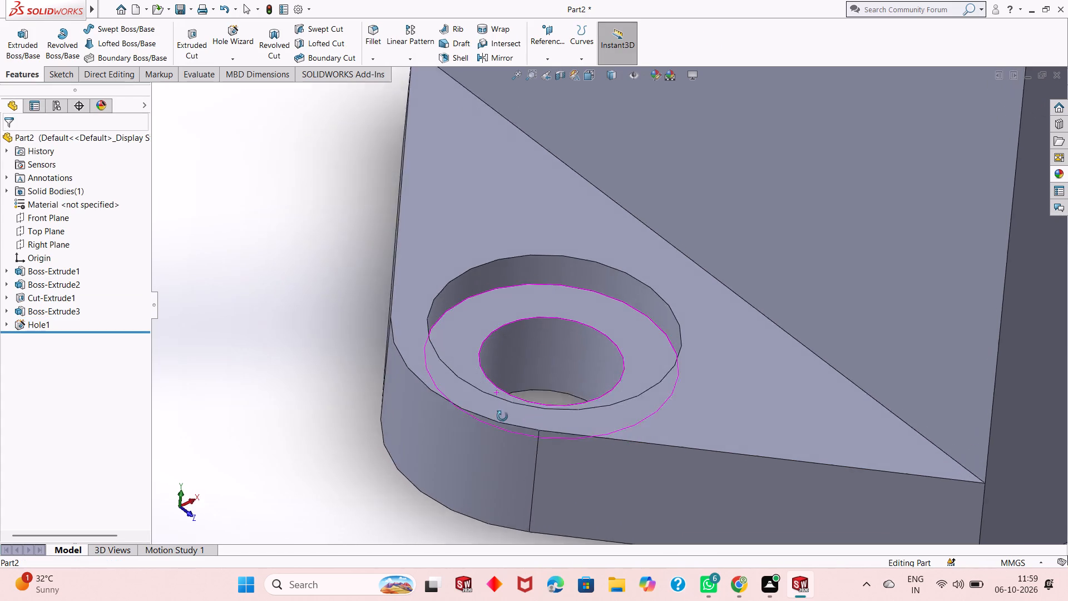
middle_click_drag(502, 416, 475, 215)
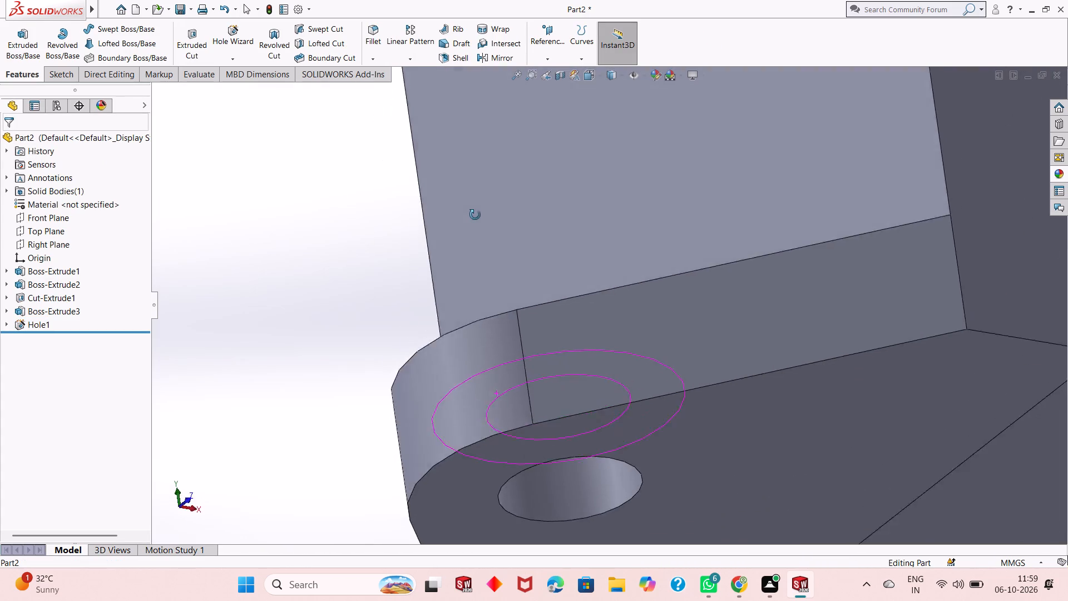
middle_click_drag(475, 215, 489, 349)
scroll(488, 349, "up", 3)
scroll(609, 349, "up", 1)
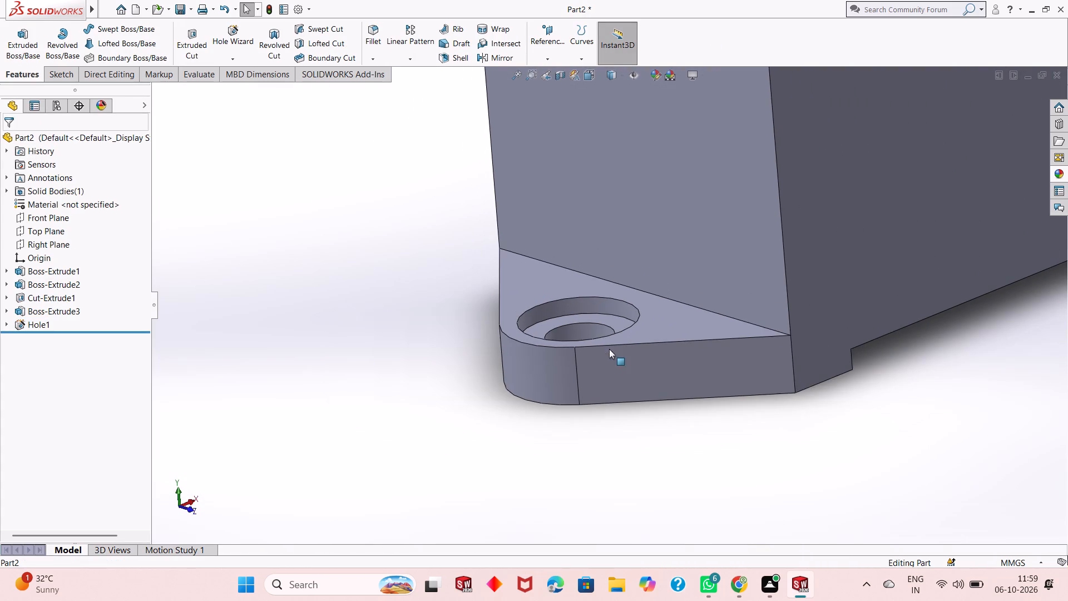
scroll(653, 420, "up", 1)
middle_click_drag(691, 454, 647, 401)
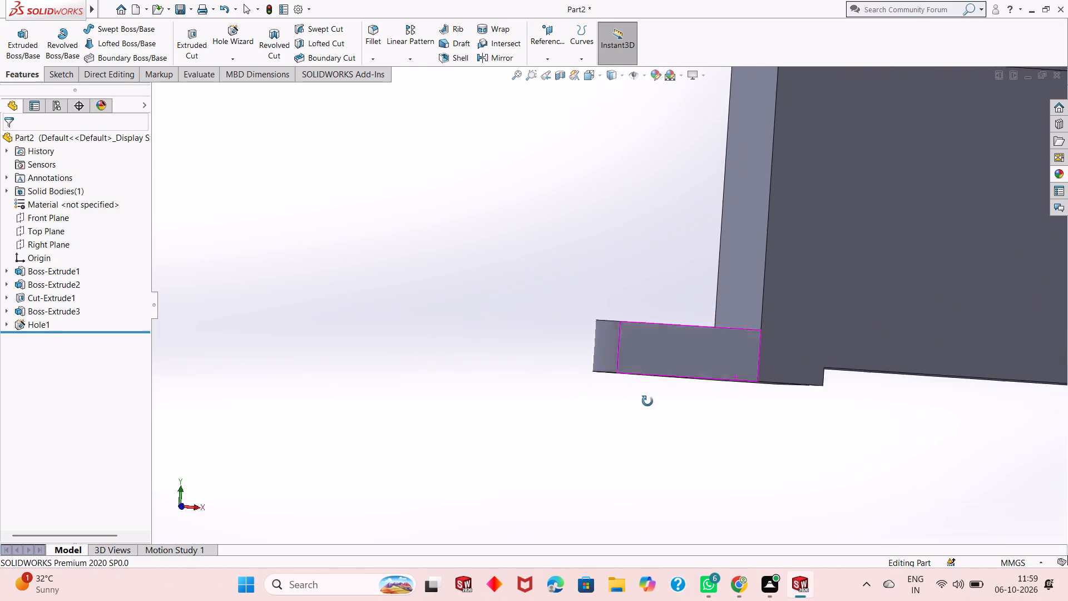
middle_click_drag(647, 401, 661, 452)
scroll(647, 416, "up", 4)
scroll(678, 214, "down", 3)
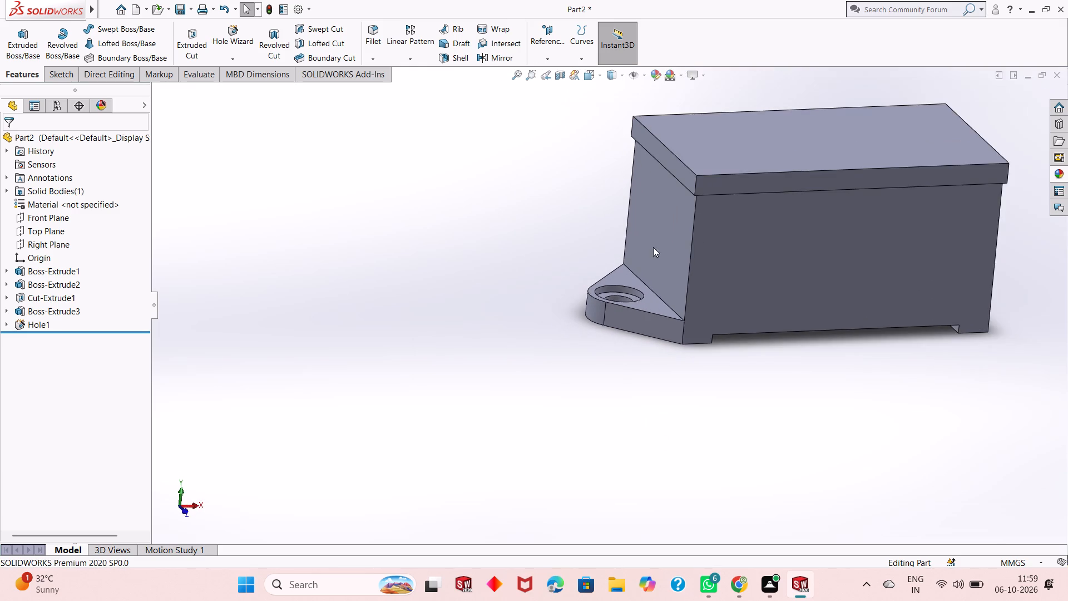
scroll(598, 297, "down", 2)
middle_click_drag(599, 385, 603, 296)
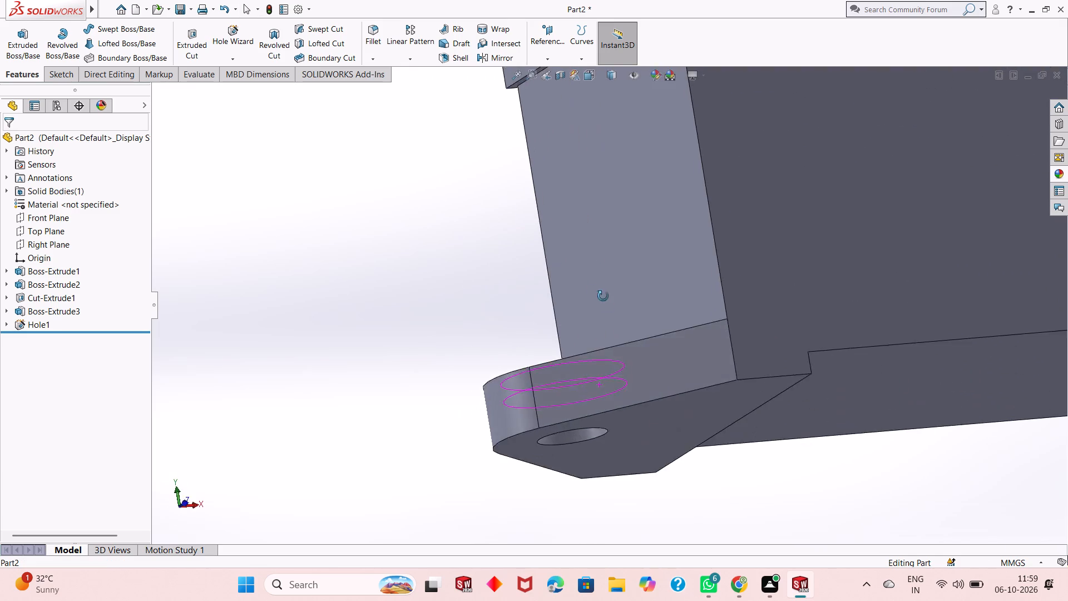
middle_click_drag(603, 296, 605, 458)
scroll(605, 458, "up", 2)
scroll(653, 402, "down", 3)
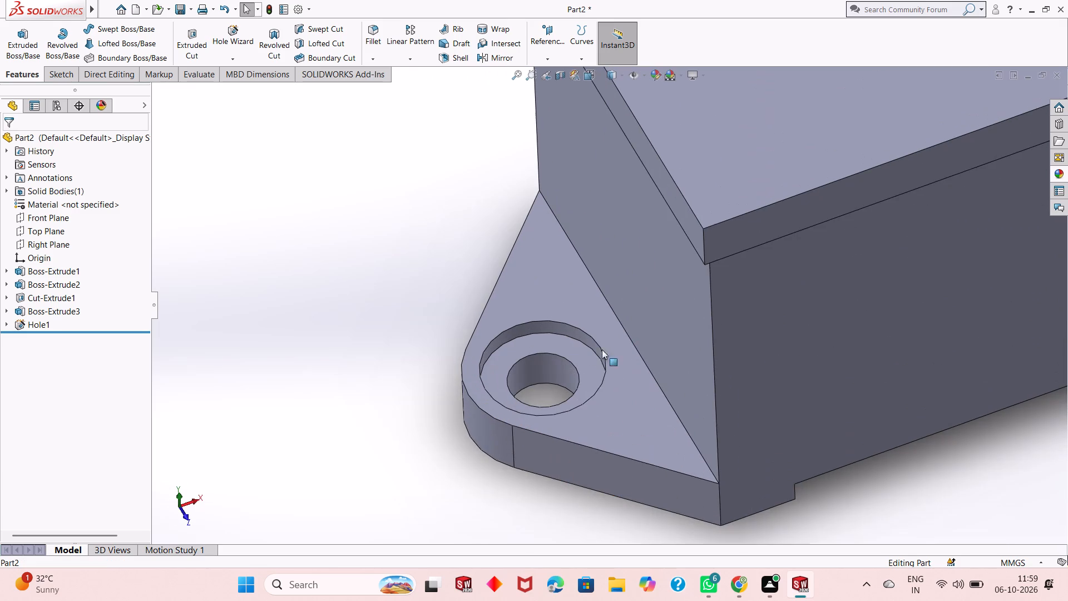
scroll(574, 291, "down", 3)
scroll(553, 372, "up", 2)
scroll(559, 290, "up", 1)
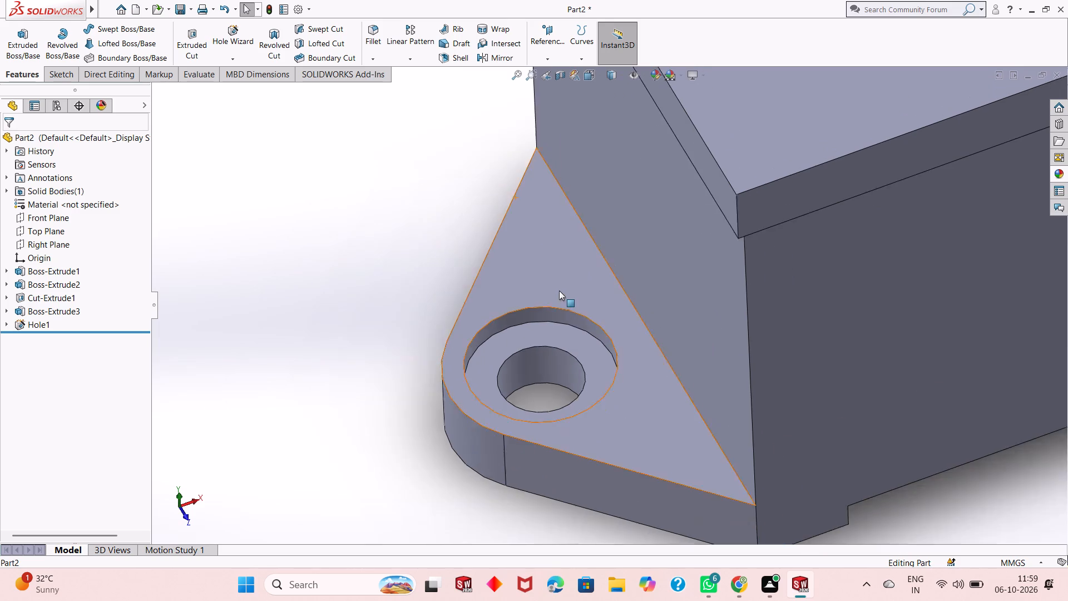
scroll(559, 290, "up", 7)
middle_click_drag(521, 367, 517, 321)
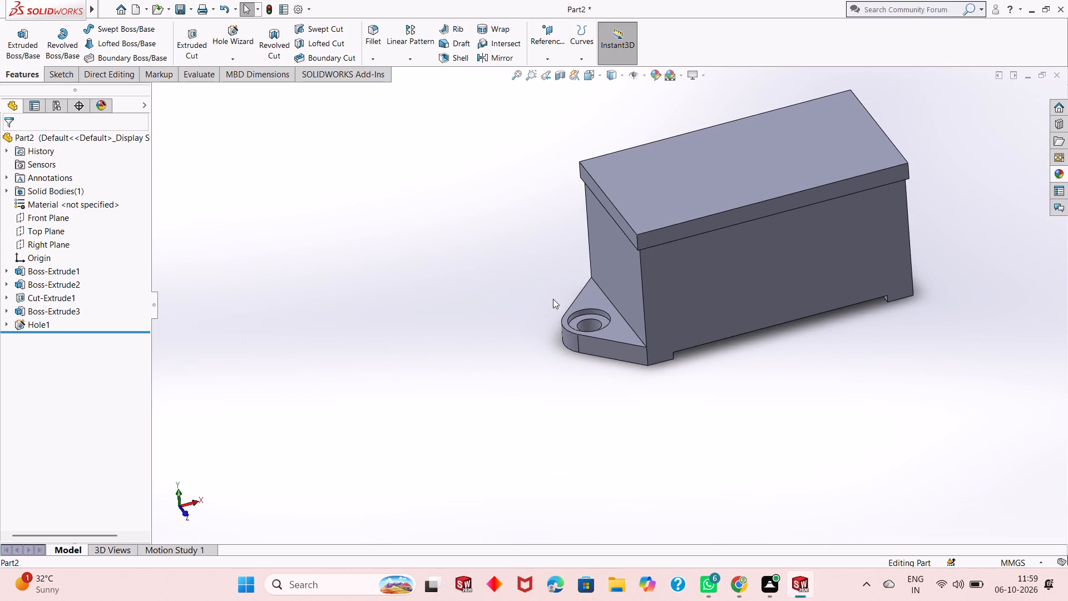
scroll(553, 299, "down", 2)
scroll(818, 283, "down", 1)
scroll(696, 263, "up", 2)
scroll(753, 213, "down", 1)
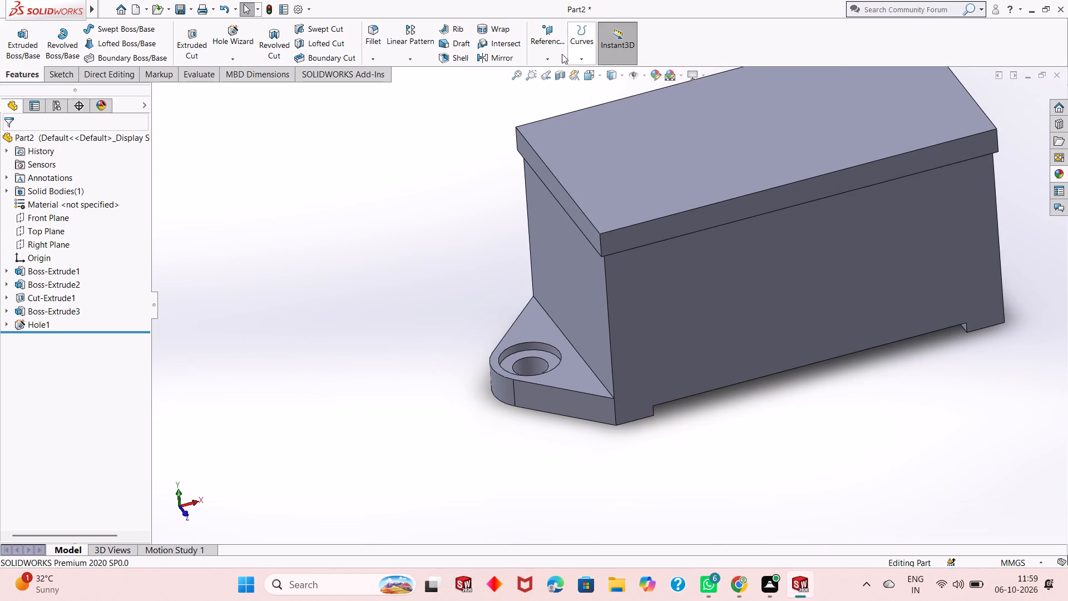
Mirror the side lug extrusion and its counterbored hole about the Right Plane.
left_click(489, 62)
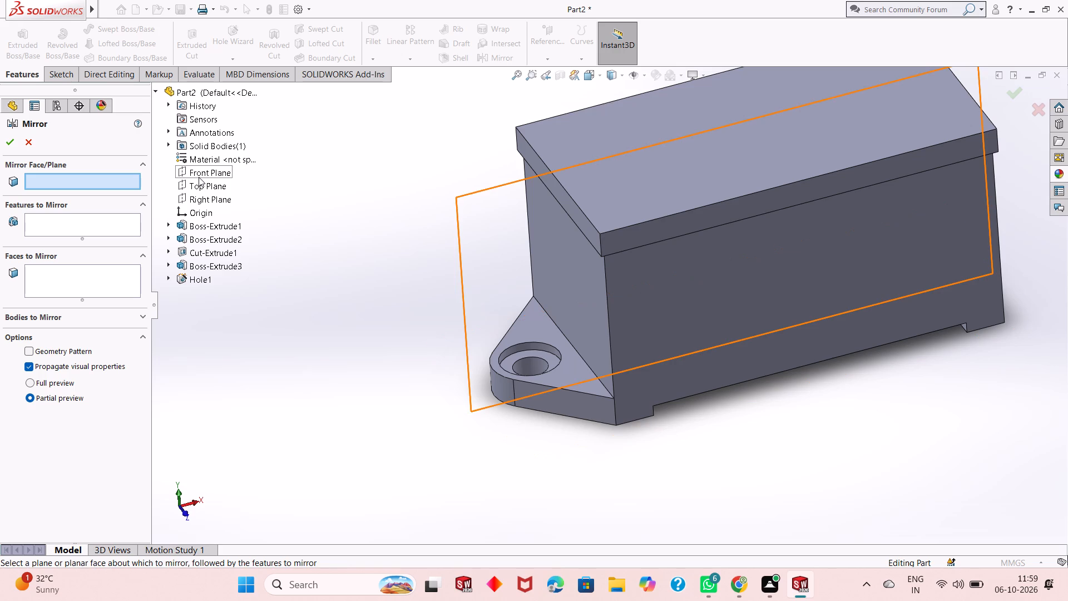
left_click(208, 198)
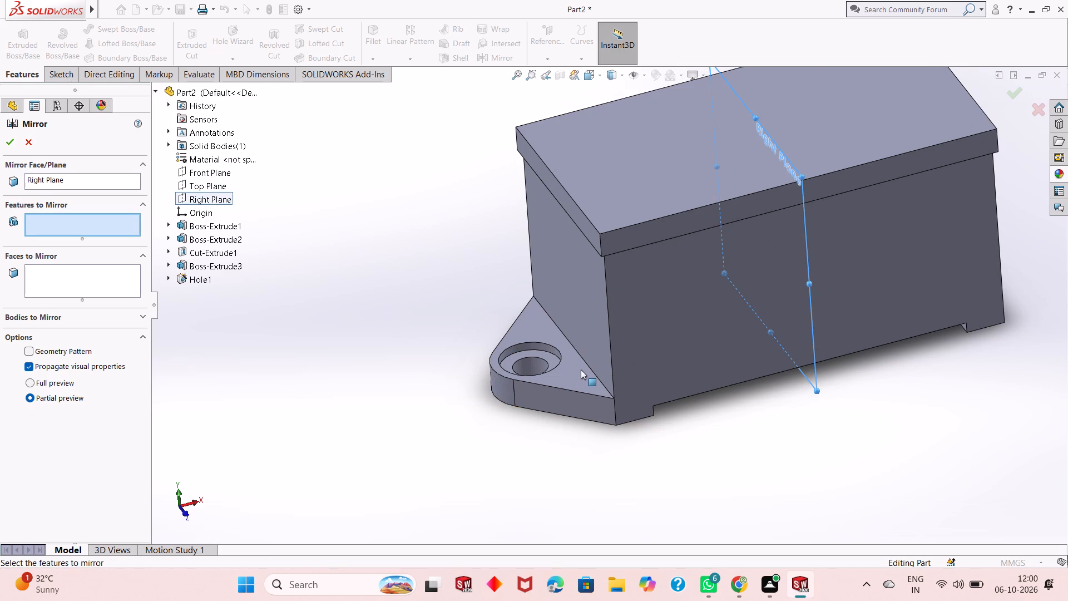
scroll(582, 370, "down", 2)
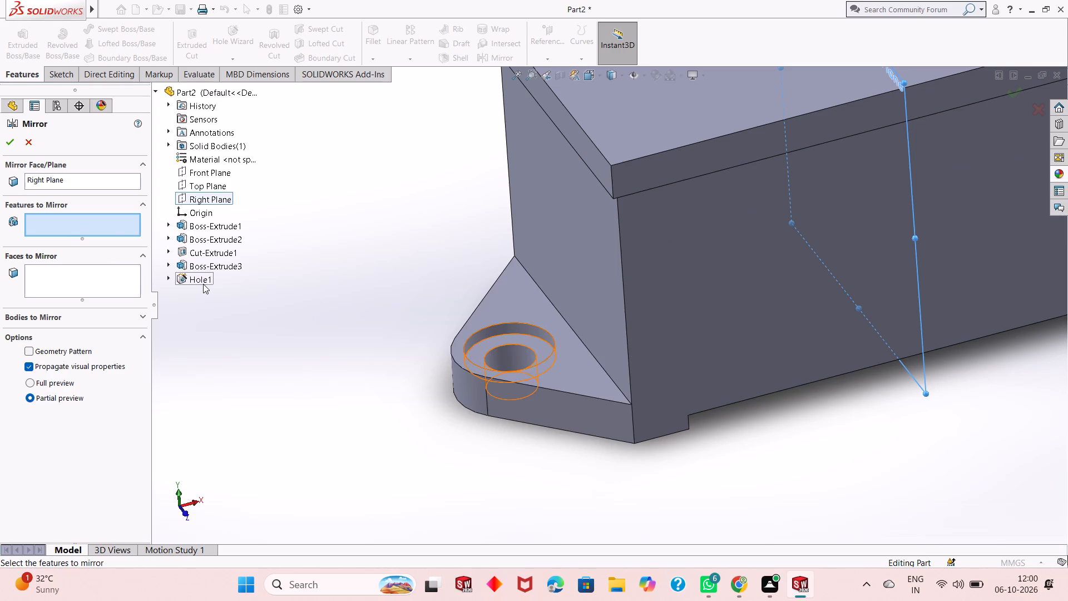
left_click(236, 267)
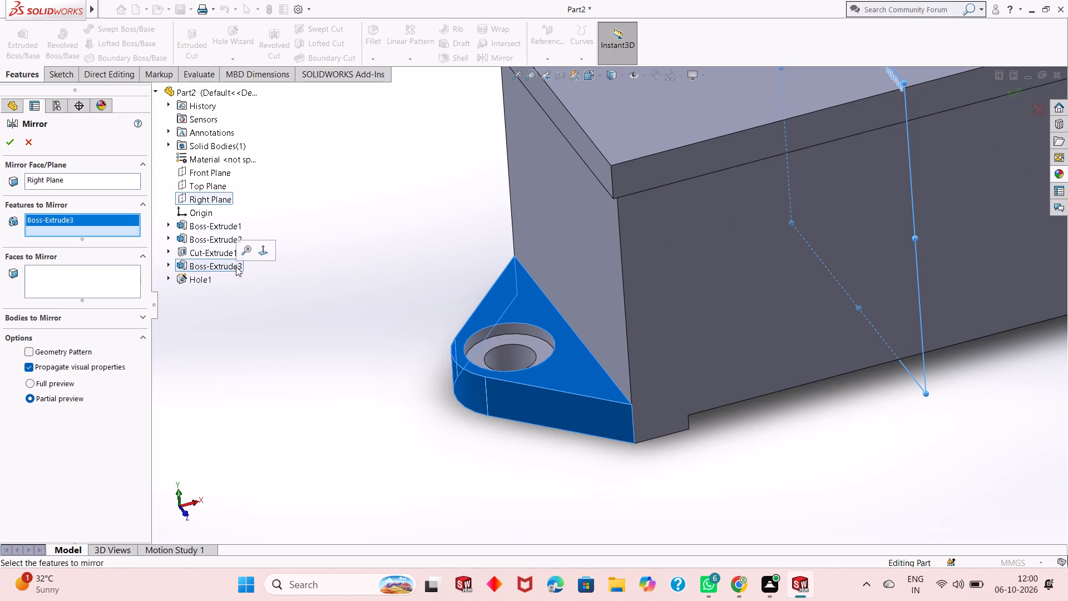
left_click(195, 279)
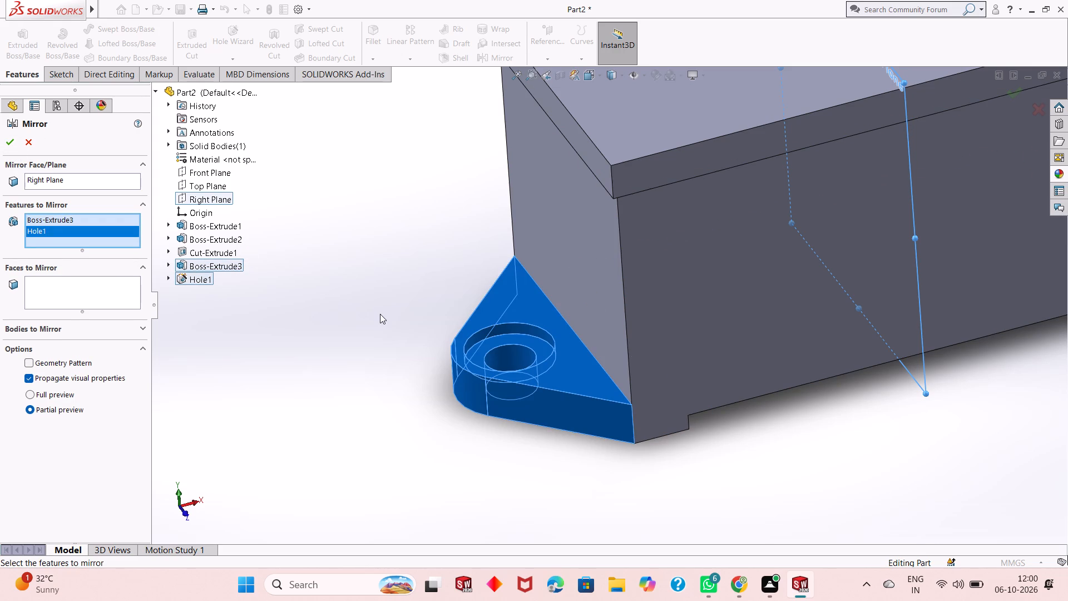
scroll(380, 314, "up", 5)
scroll(874, 265, "down", 3)
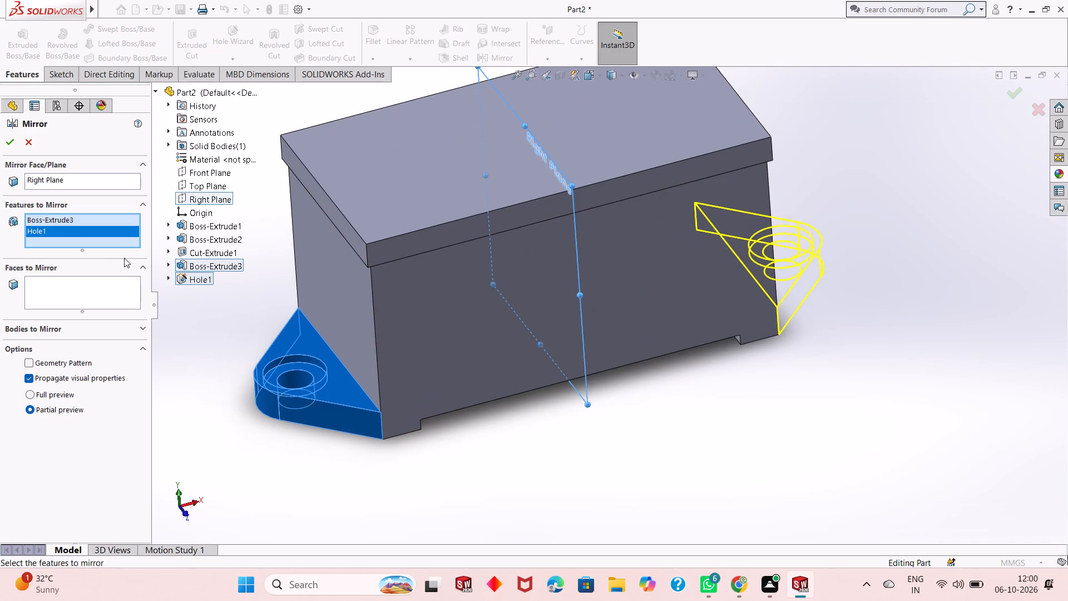
left_click(13, 145)
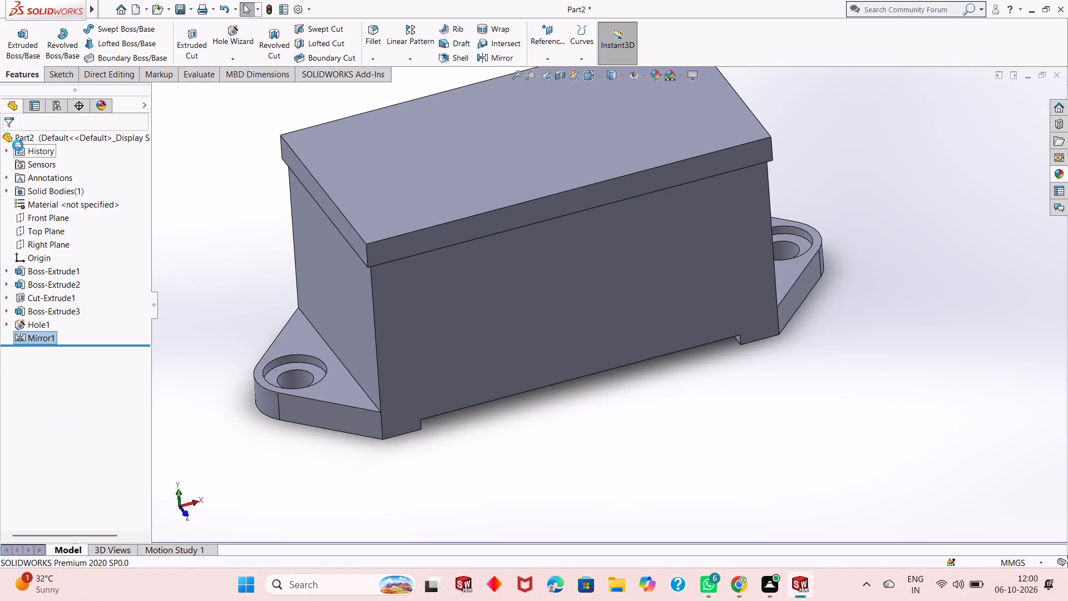
left_click(613, 424)
Examine the part with both lugs from the front, underside, ends and back.
middle_click_drag(667, 402, 691, 358)
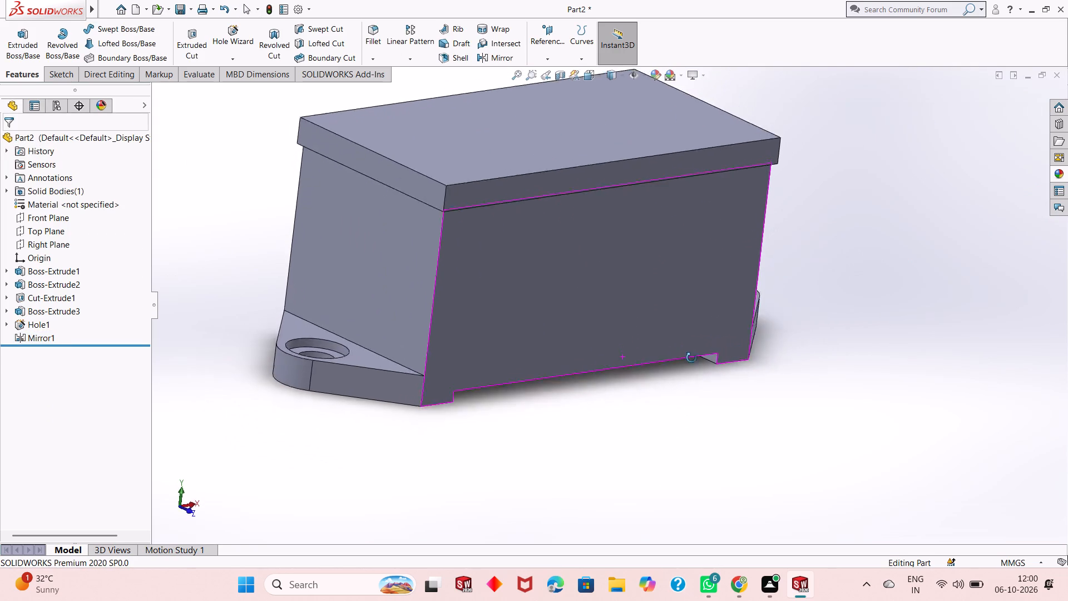
middle_click_drag(691, 358, 642, 215)
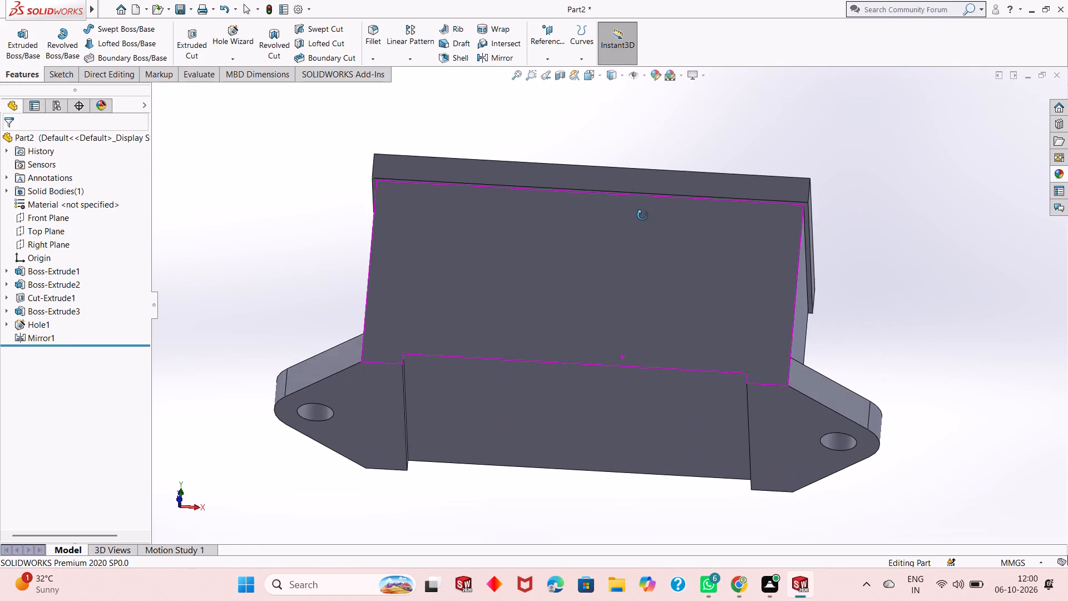
middle_click_drag(642, 215, 608, 281)
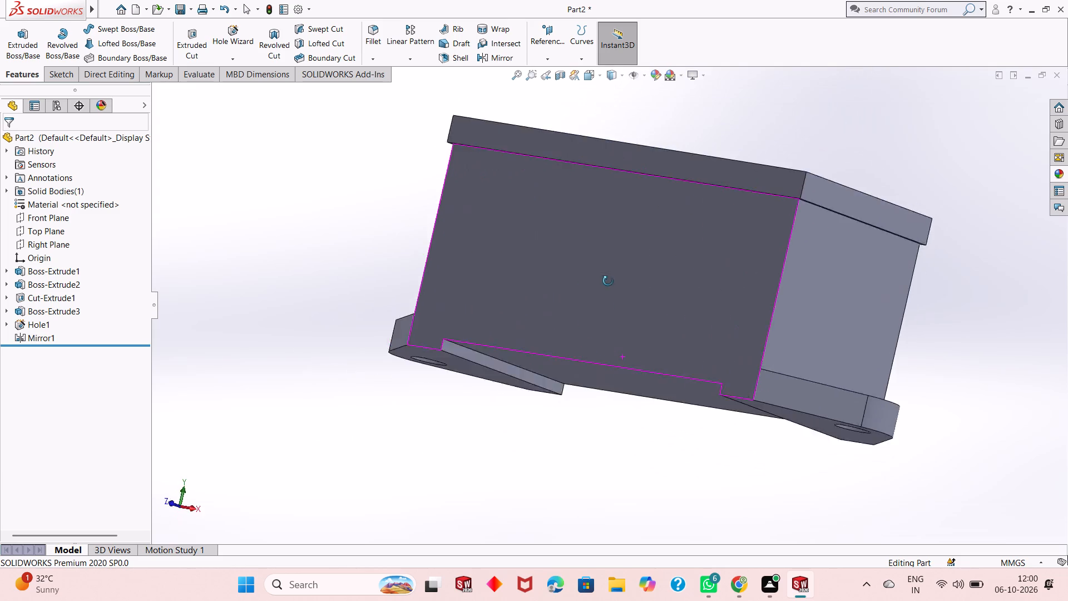
middle_click_drag(608, 281, 674, 356)
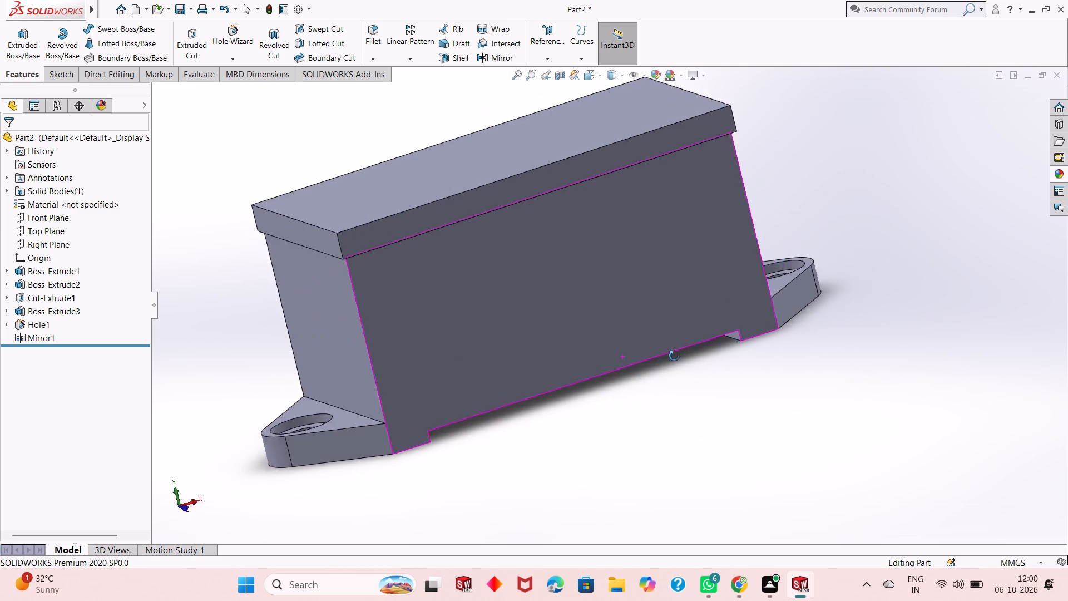
middle_click_drag(674, 356, 546, 343)
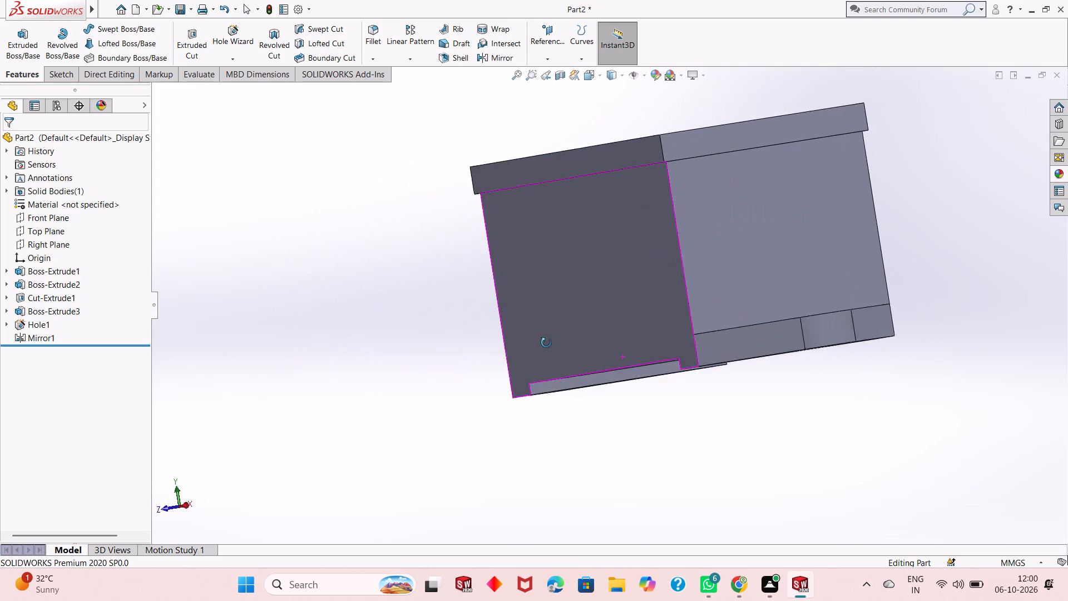
middle_click_drag(546, 343, 438, 403)
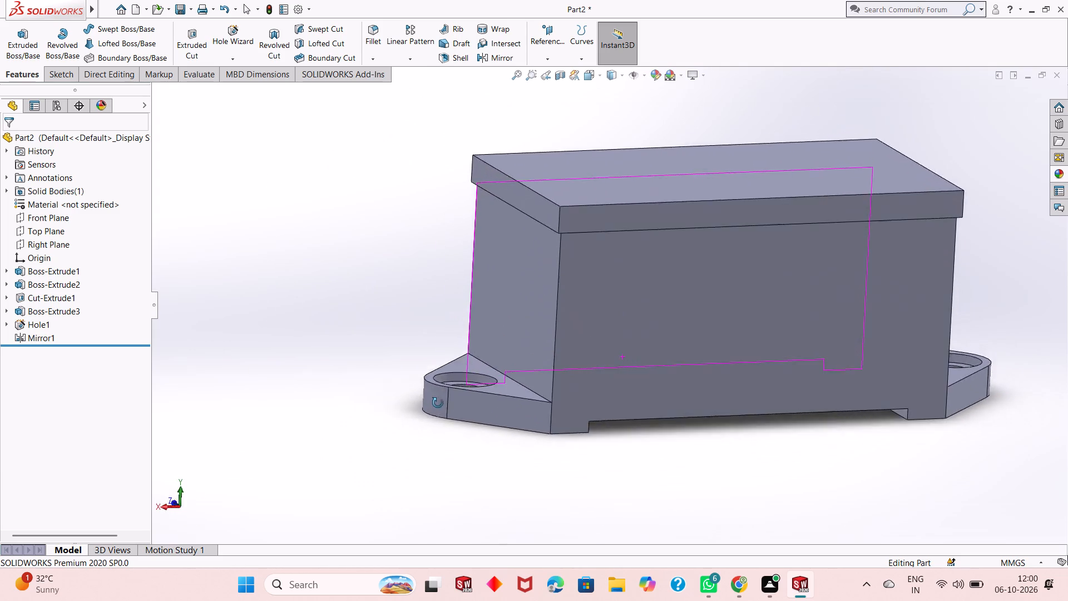
middle_click_drag(438, 403, 426, 432)
scroll(457, 381, "down", 1)
middle_click_drag(457, 381, 467, 447)
scroll(472, 430, "down", 4)
scroll(472, 430, "up", 9)
scroll(804, 228, "down", 3)
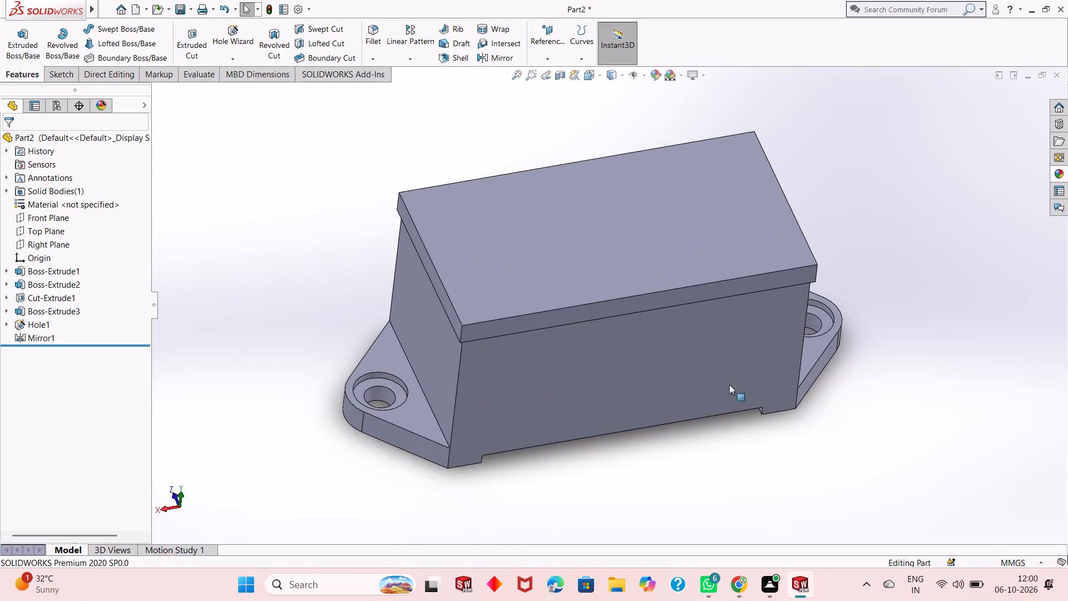
Examine the block, the top plate and both mirrored lugs from the front and above.
middle_click_drag(706, 470, 464, 458)
scroll(705, 469, "up", 1)
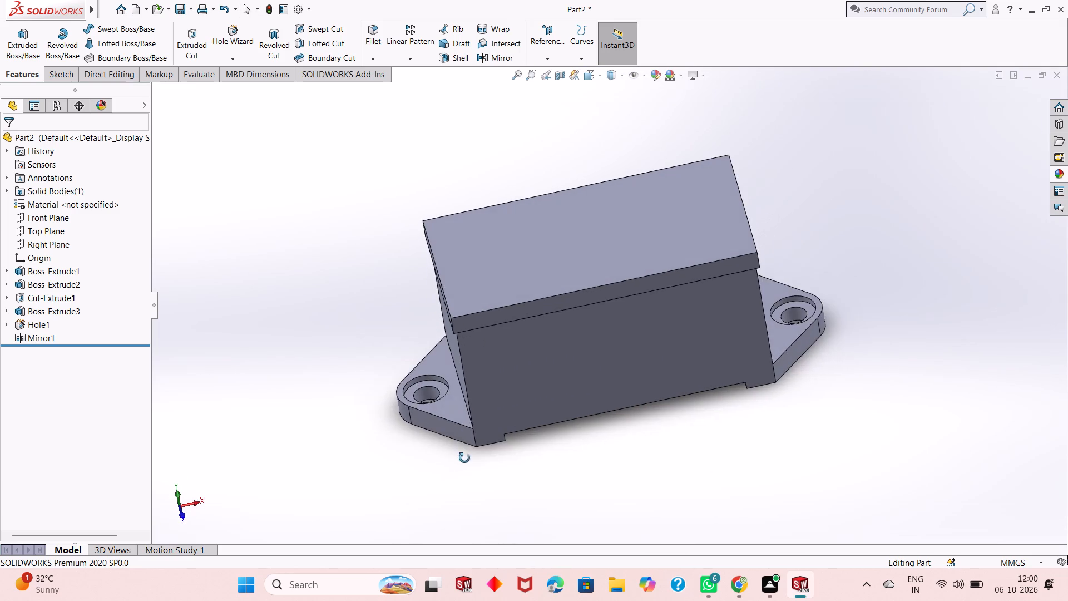
middle_click_drag(464, 458, 464, 461)
scroll(464, 395, "down", 5)
scroll(446, 395, "up", 6)
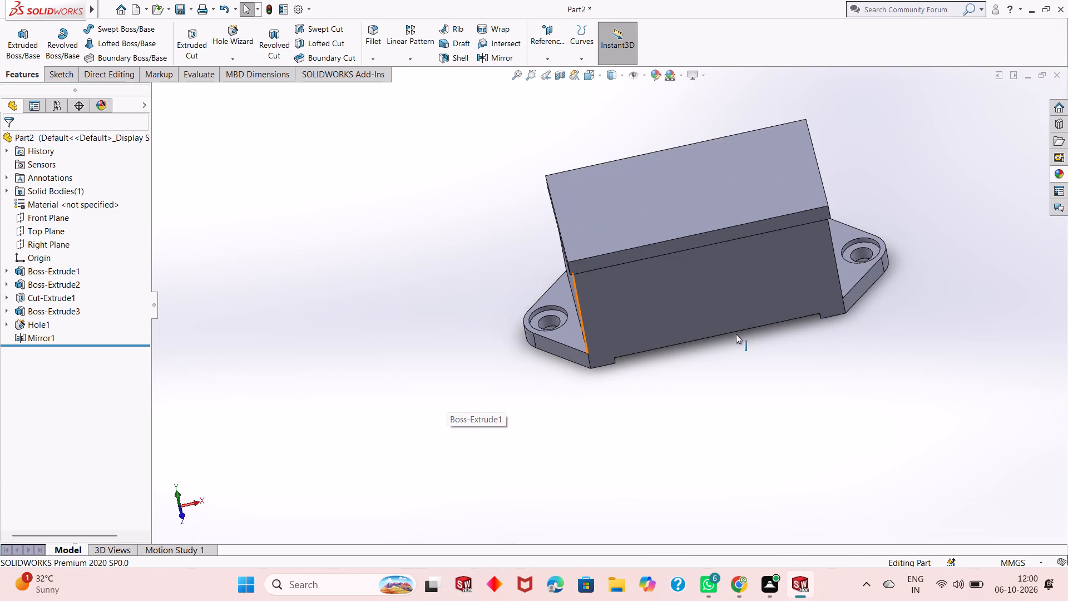
scroll(738, 330, "up", 2)
middle_click_drag(741, 331, 745, 274)
scroll(694, 242, "down", 5)
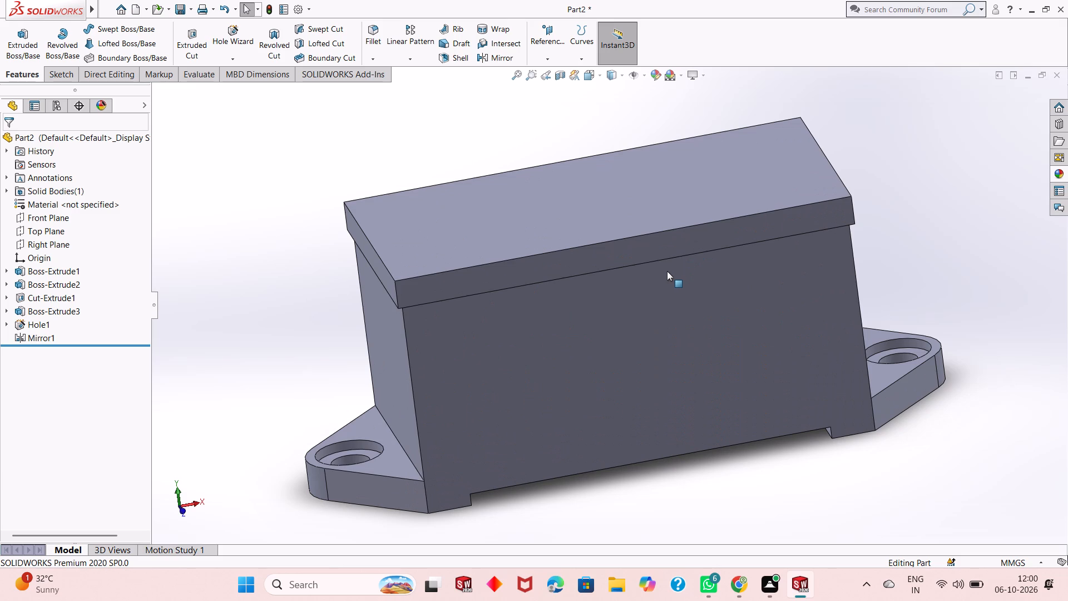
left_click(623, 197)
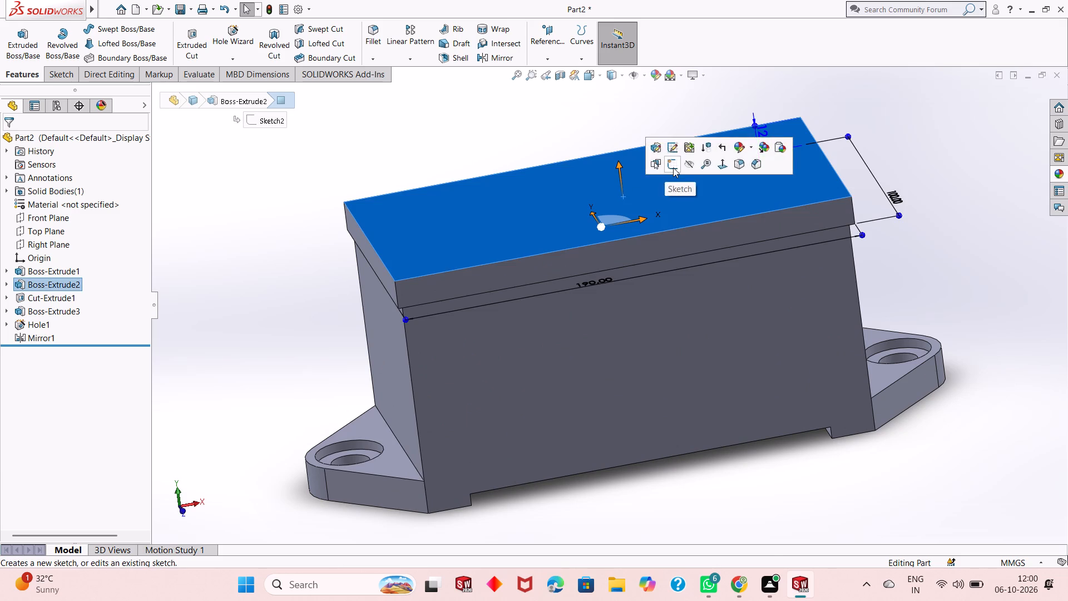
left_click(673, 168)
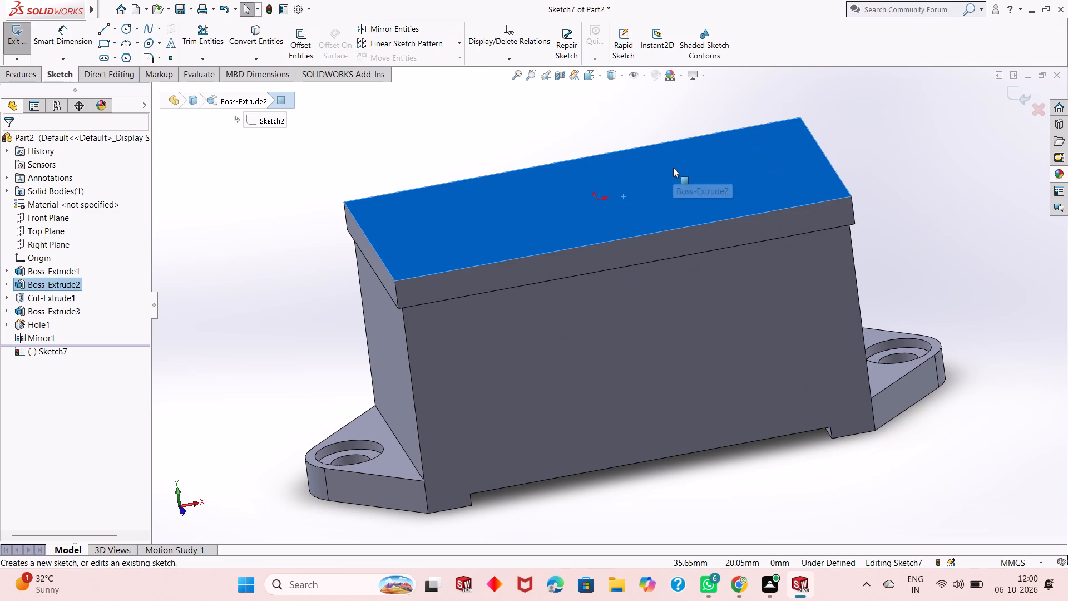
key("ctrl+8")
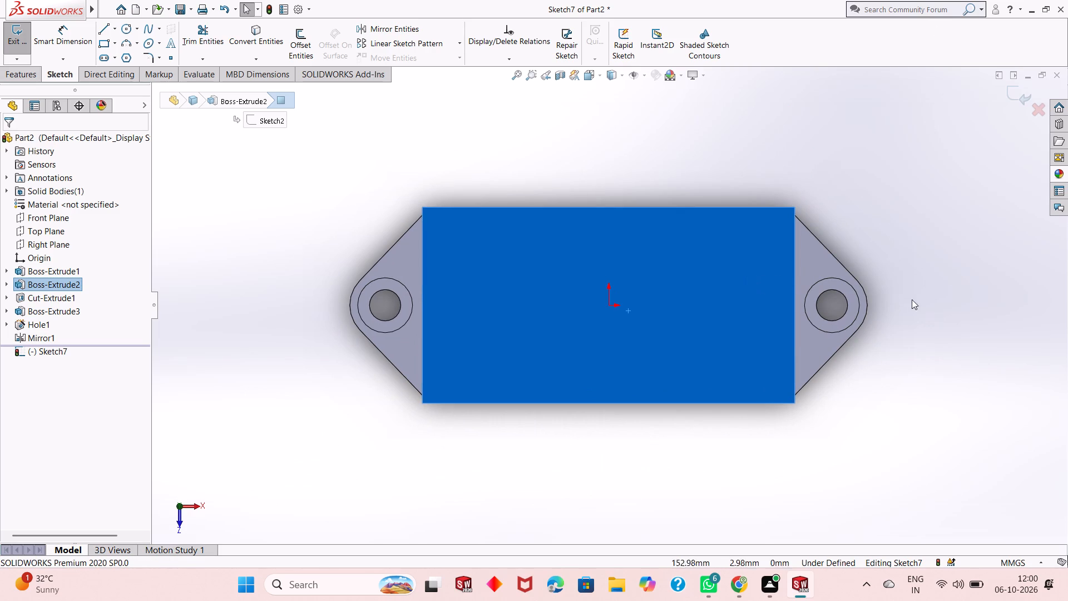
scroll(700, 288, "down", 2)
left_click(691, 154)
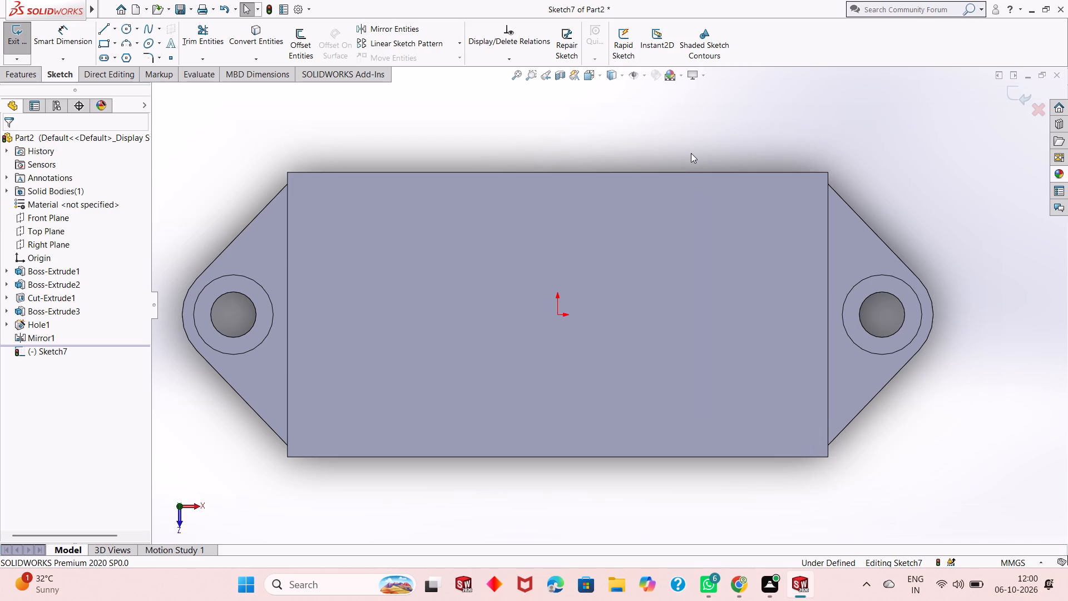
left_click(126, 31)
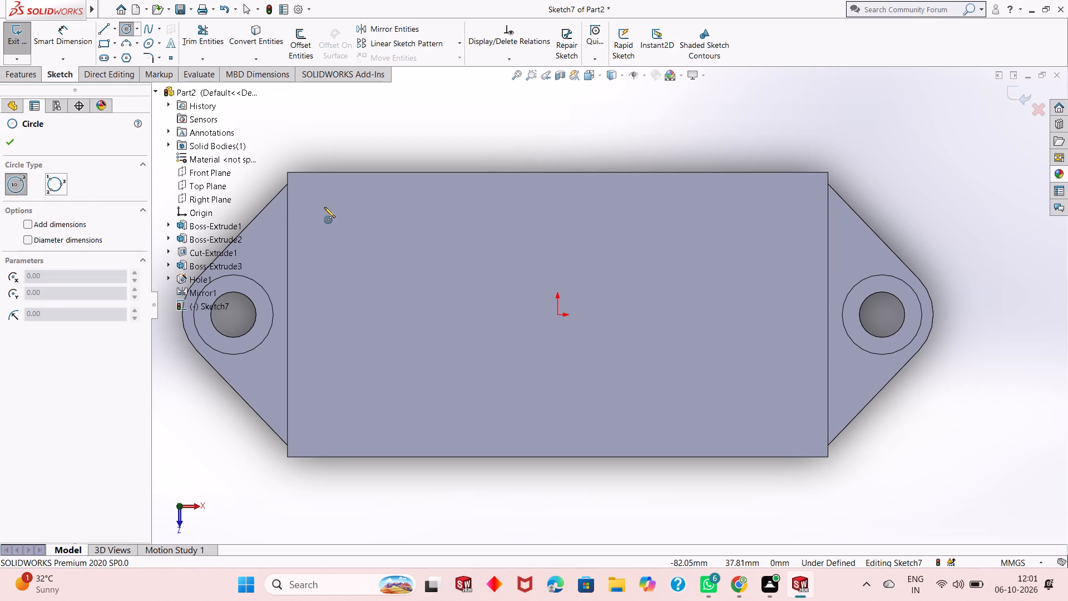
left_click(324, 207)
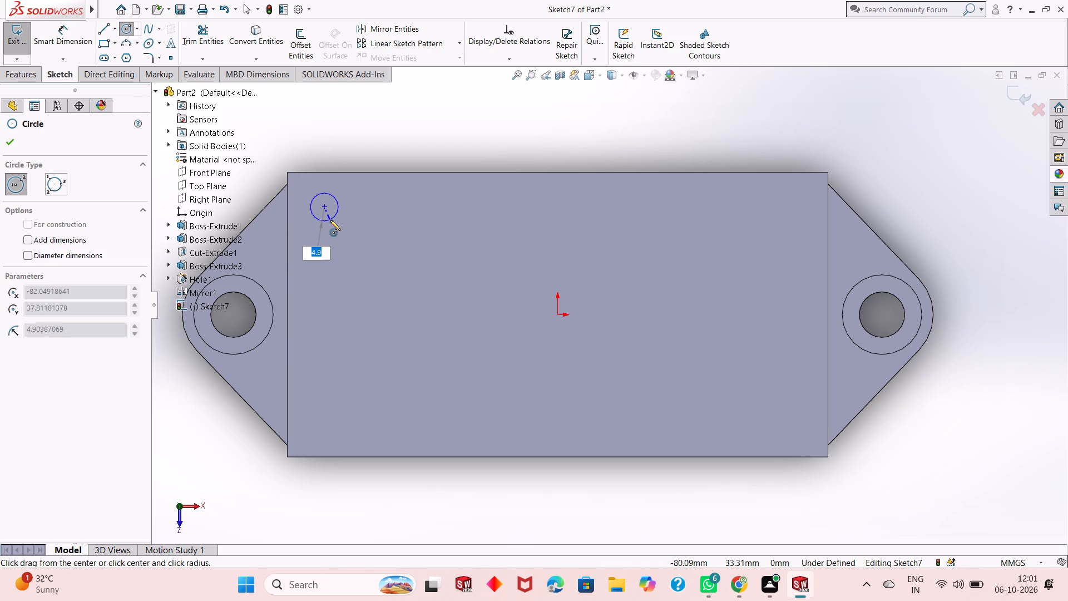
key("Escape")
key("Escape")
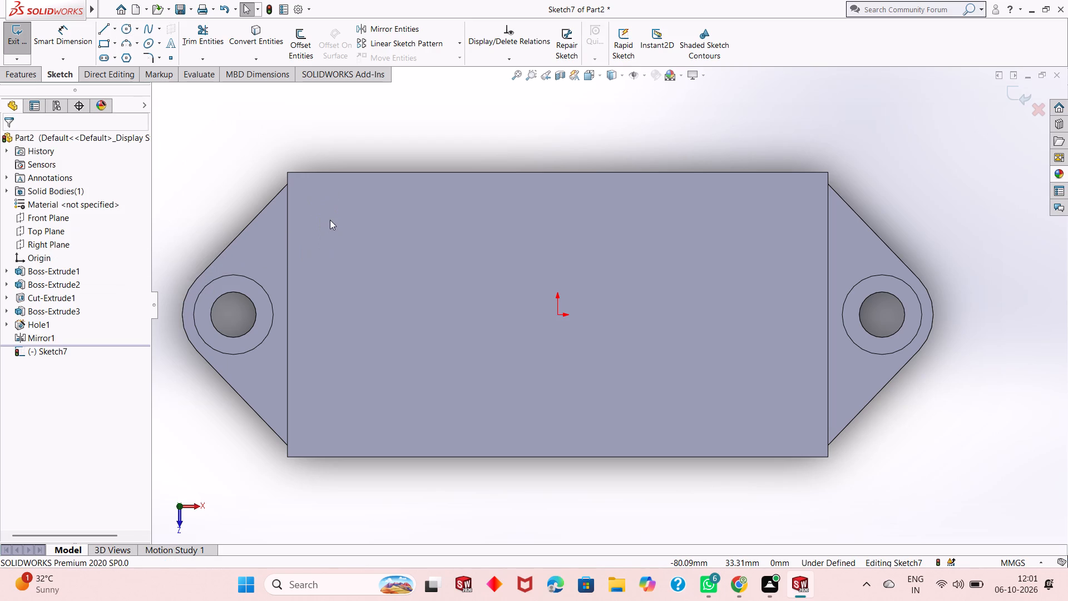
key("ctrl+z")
Fillet the four vertical corner edges of the top plate with a 5 mm radius.
left_click(367, 35)
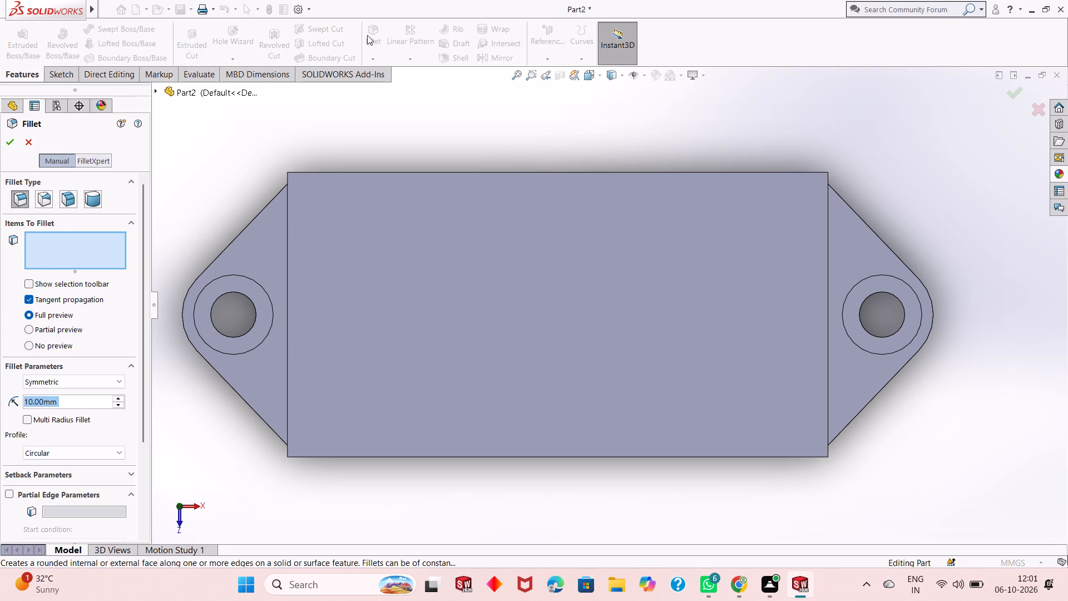
key("5")
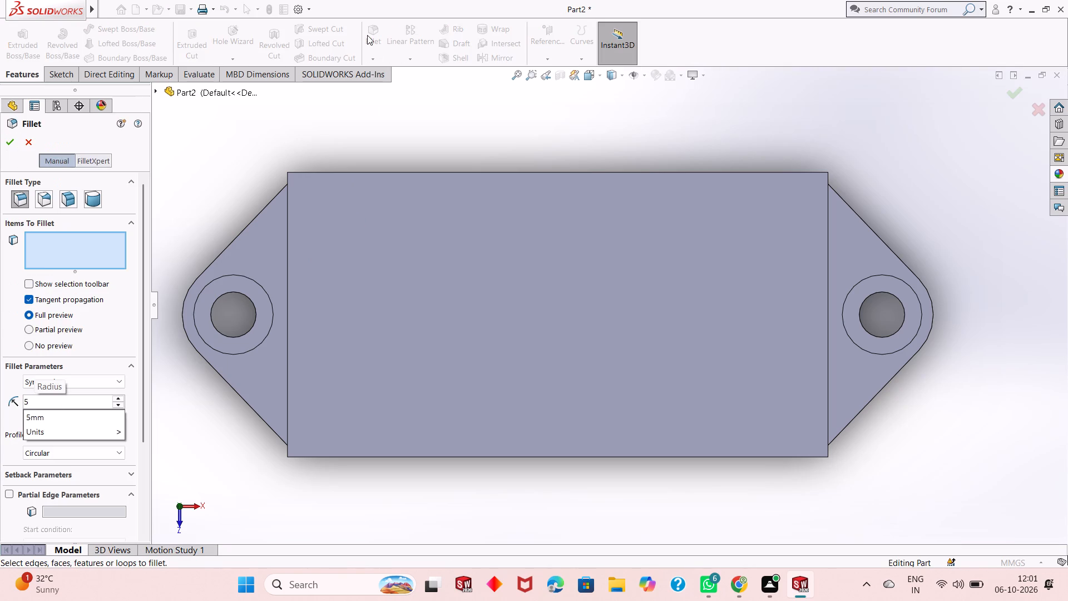
key("Return")
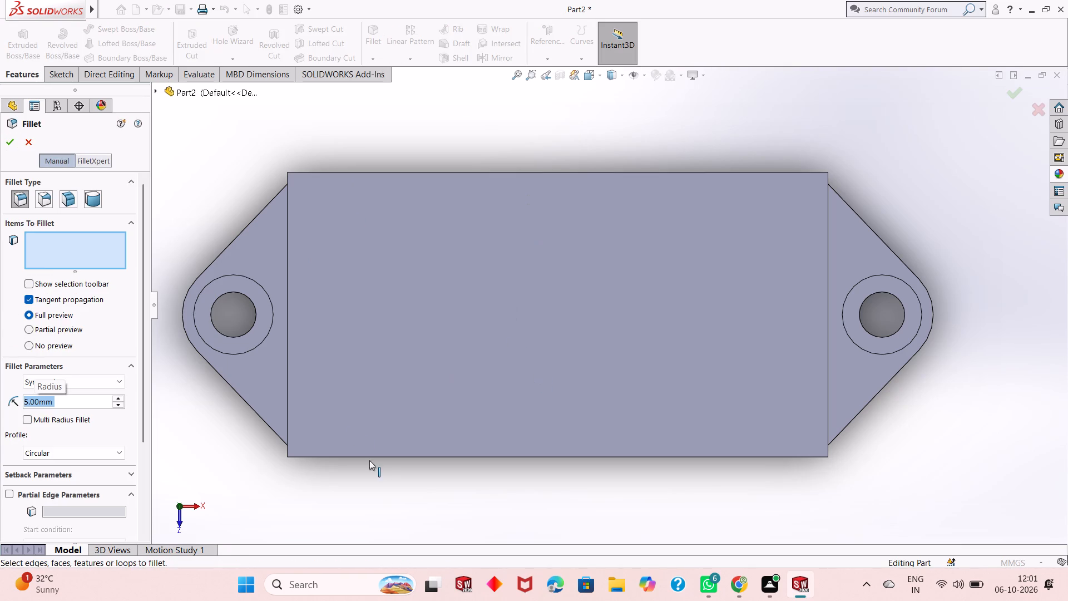
middle_click_drag(382, 456, 397, 349)
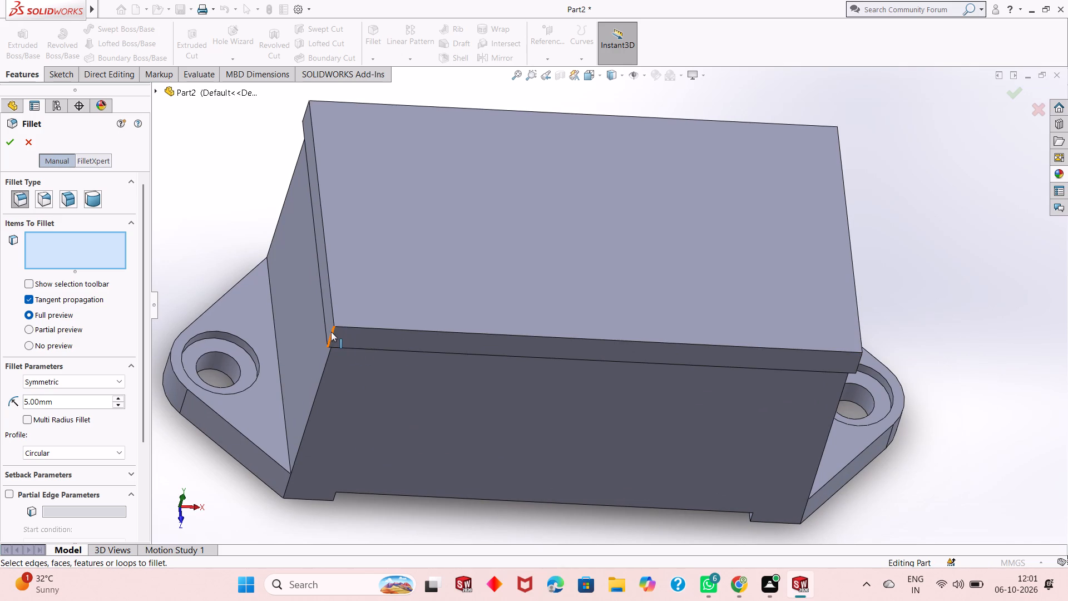
left_click(331, 332)
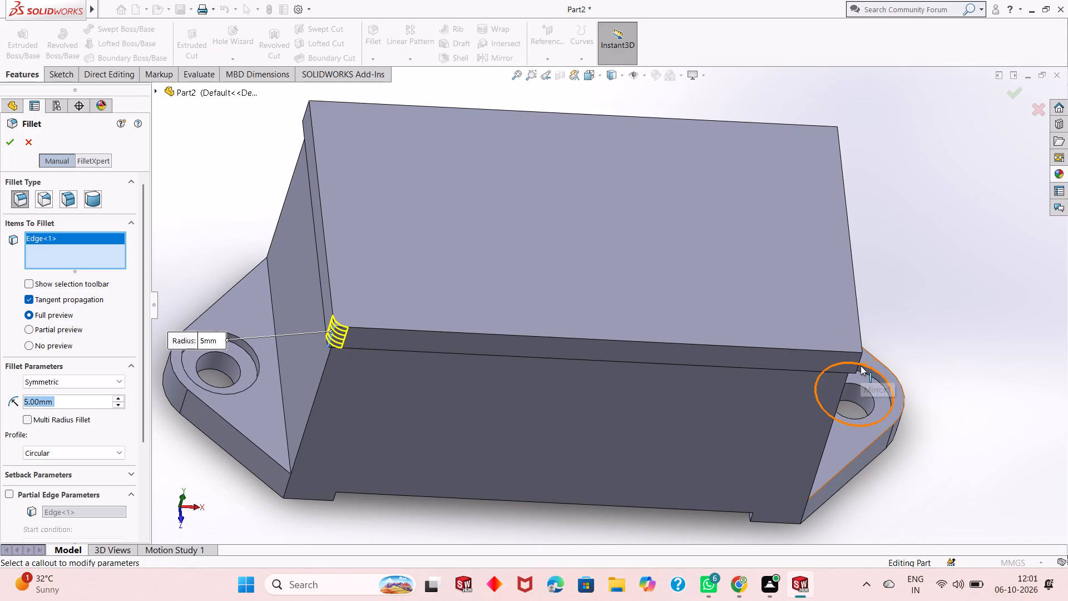
left_click(859, 363)
middle_click_drag(390, 296, 440, 200)
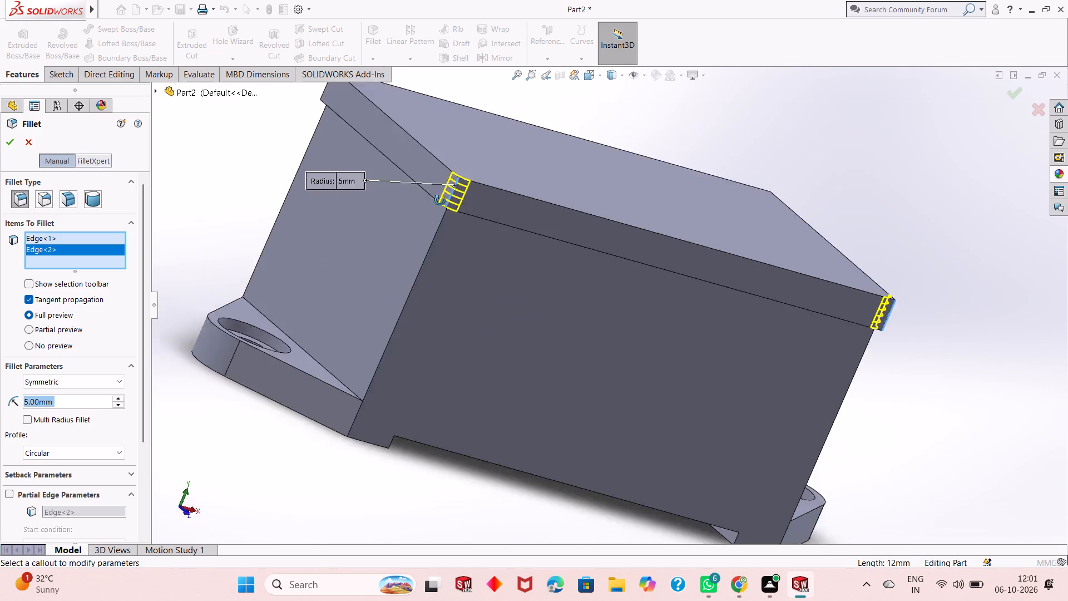
middle_click_drag(440, 200, 555, 380)
scroll(670, 392, "down", 3)
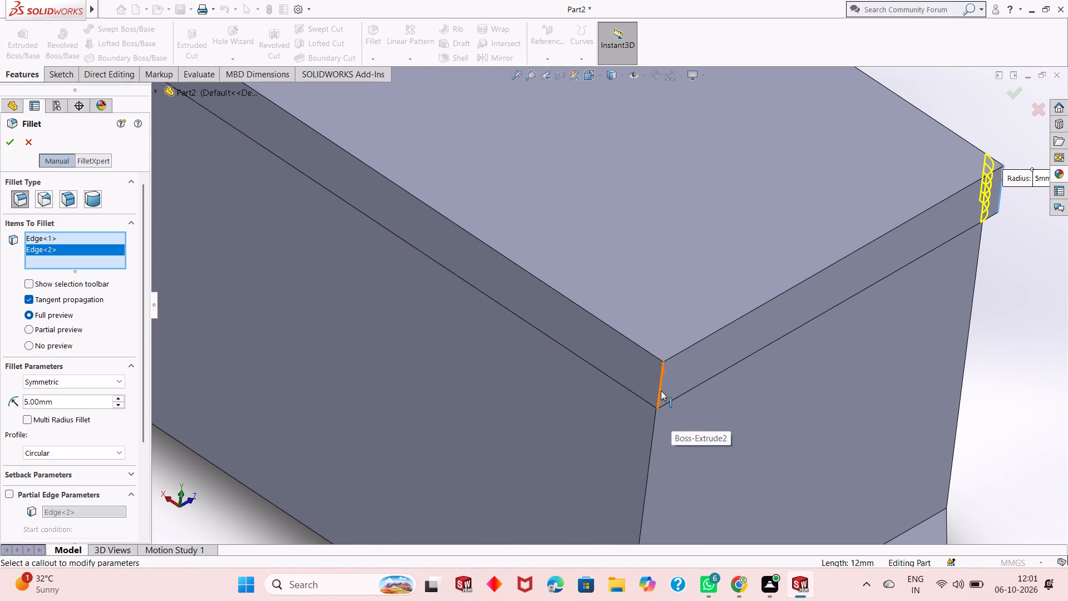
left_click(661, 388)
scroll(545, 392, "up", 4)
scroll(395, 139, "down", 3)
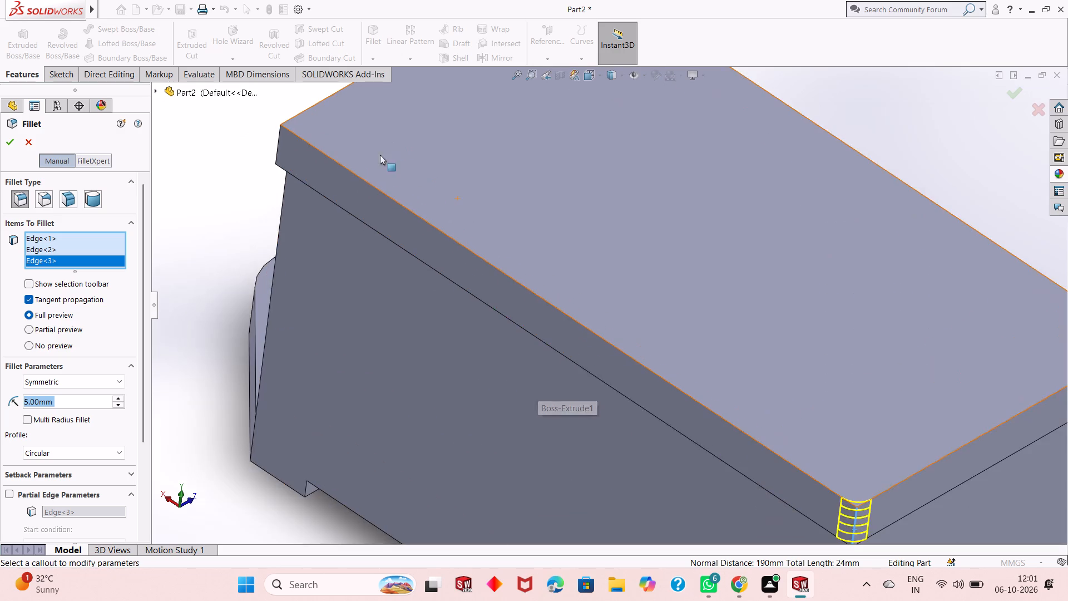
scroll(365, 153, "down", 2)
left_click(265, 143)
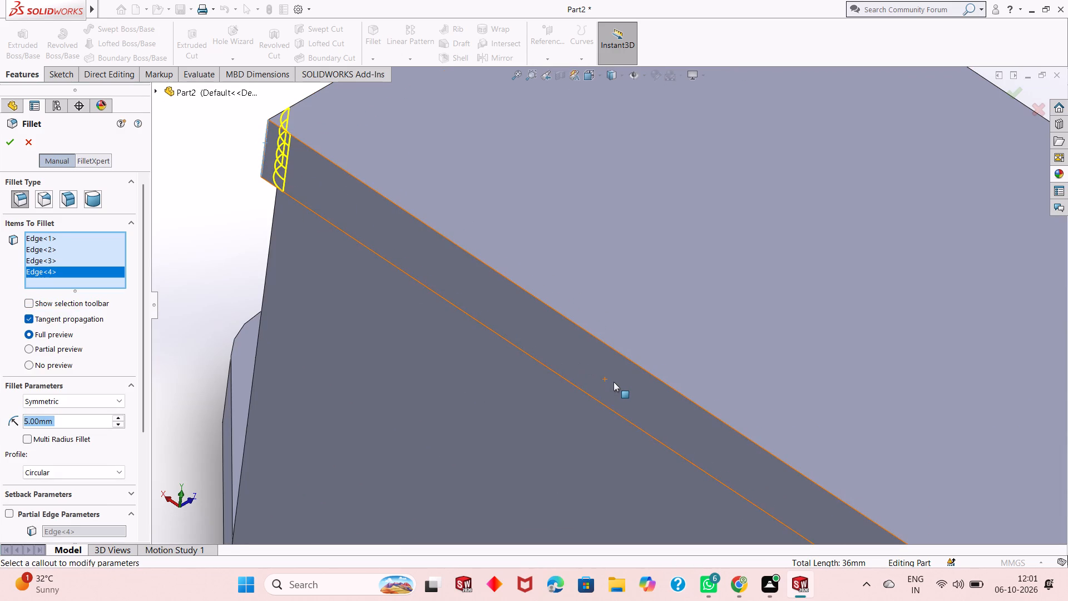
scroll(741, 440, "up", 6)
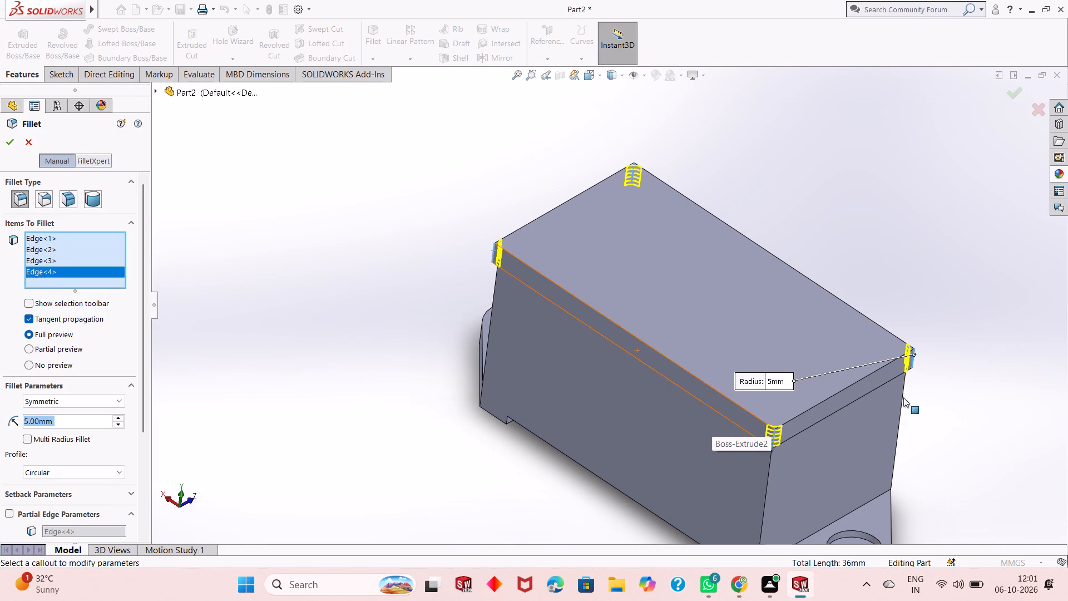
scroll(853, 383, "down", 1)
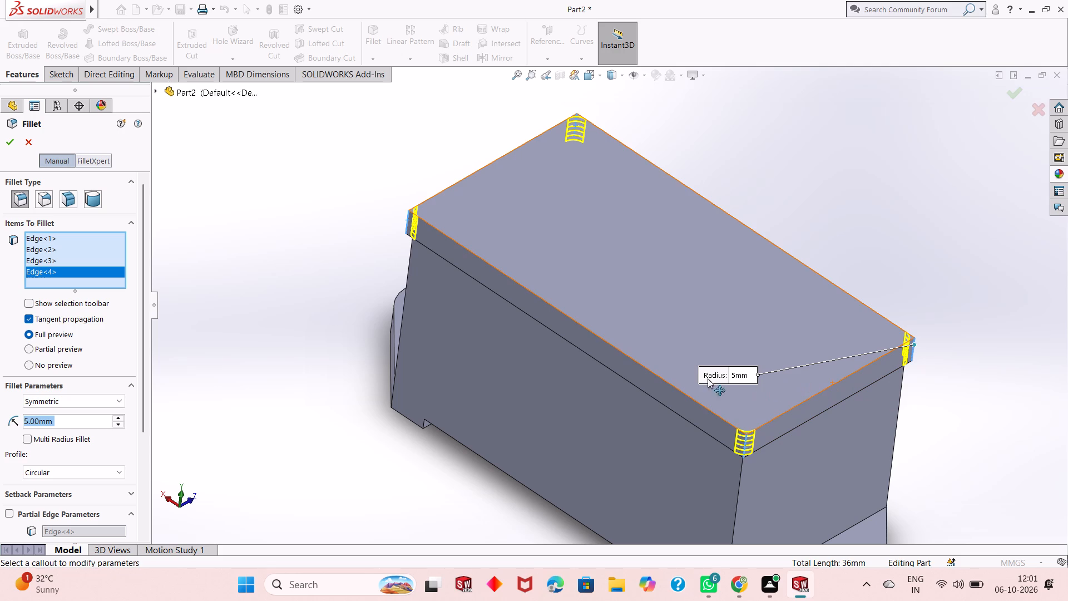
left_click(4, 141)
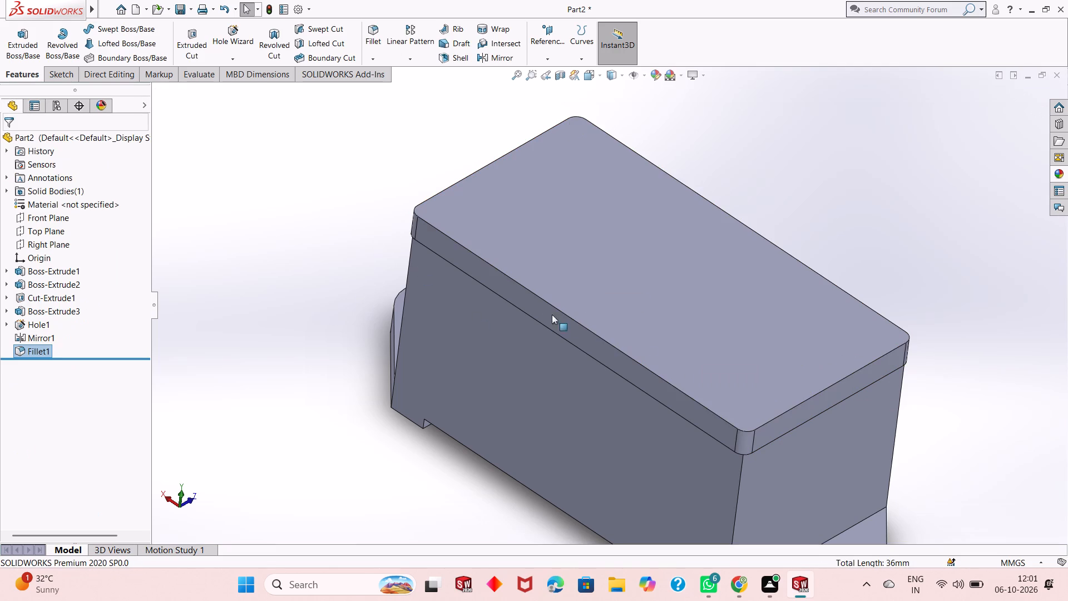
Start a new sketch on the top plate's upper face, viewed normal to the face.
scroll(725, 369, "up", 2)
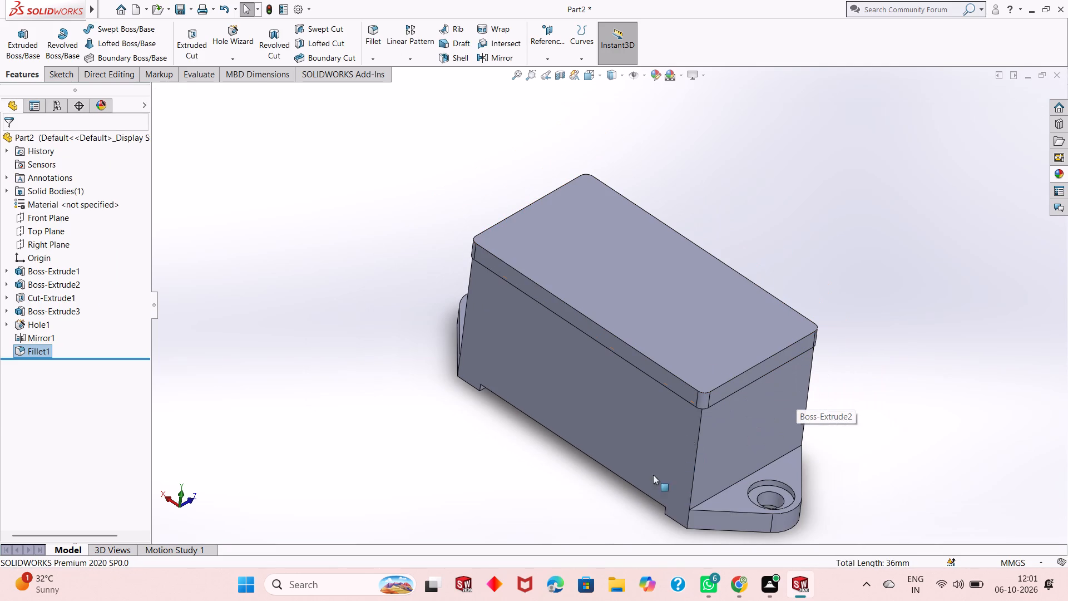
middle_click_drag(565, 477, 427, 382)
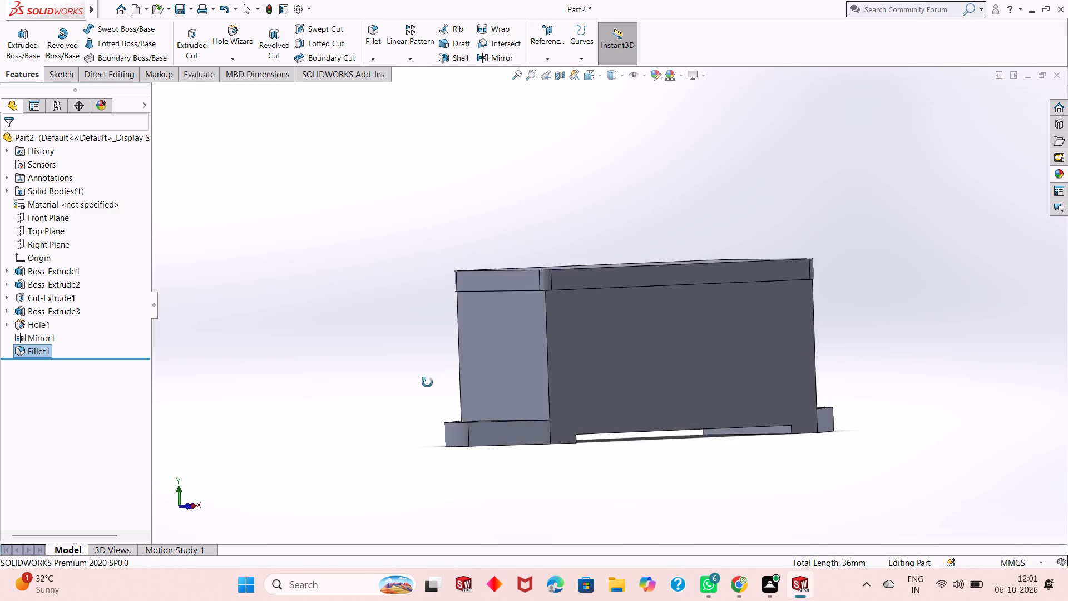
middle_click_drag(427, 382, 397, 442)
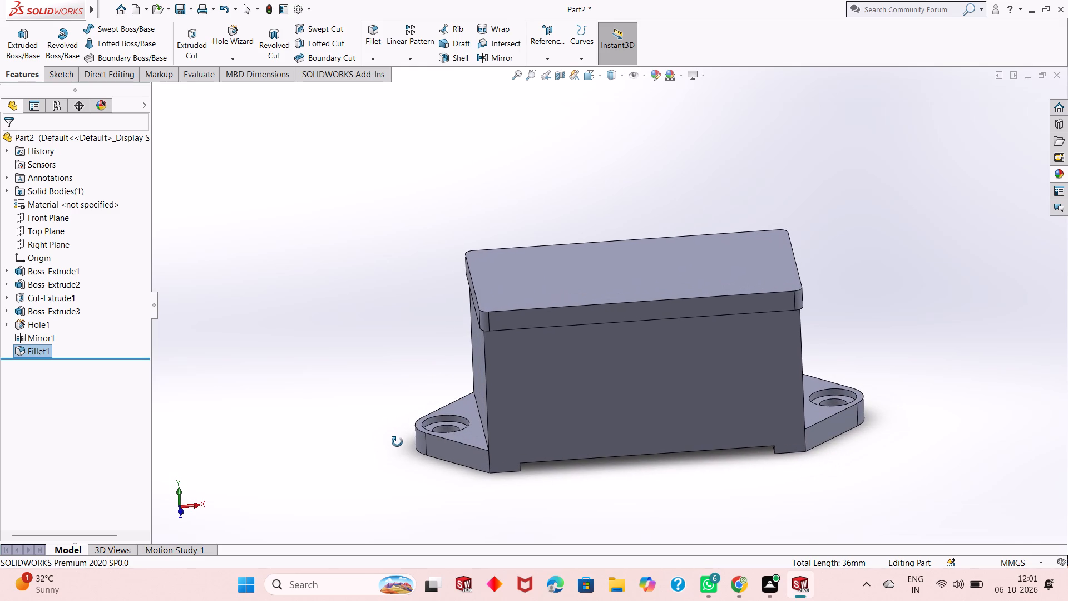
middle_click_drag(397, 442, 422, 427)
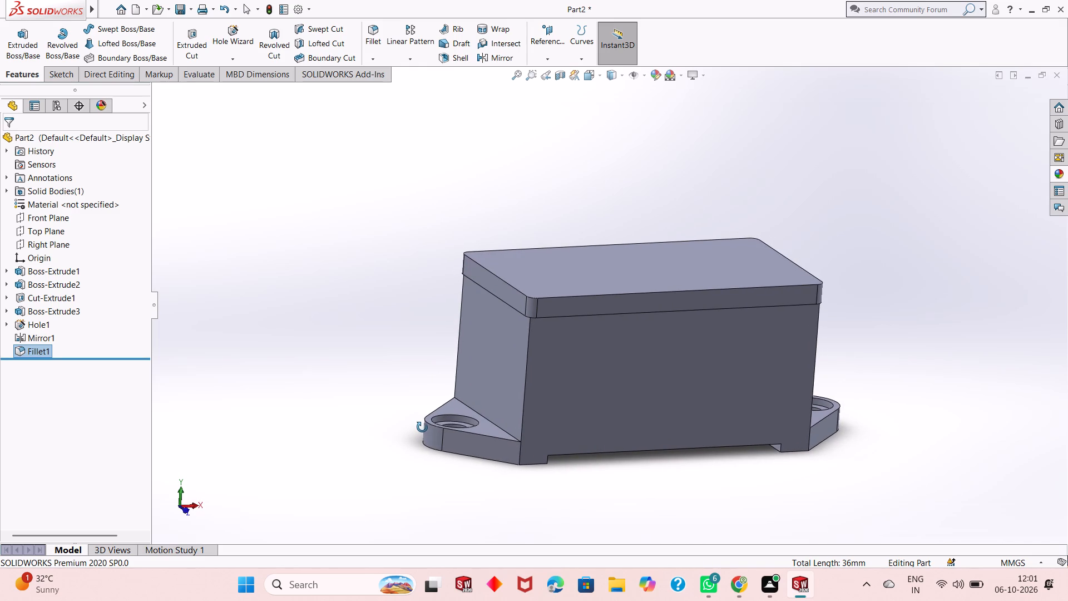
middle_click_drag(422, 427, 419, 479)
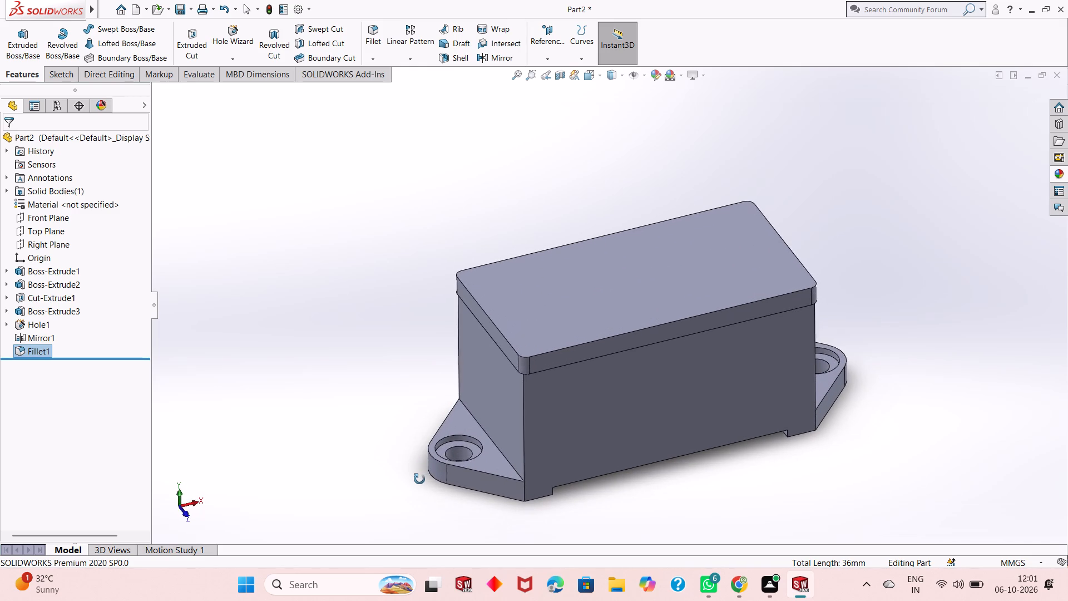
middle_click_drag(419, 479, 418, 480)
scroll(639, 307, "down", 1)
left_click(626, 289)
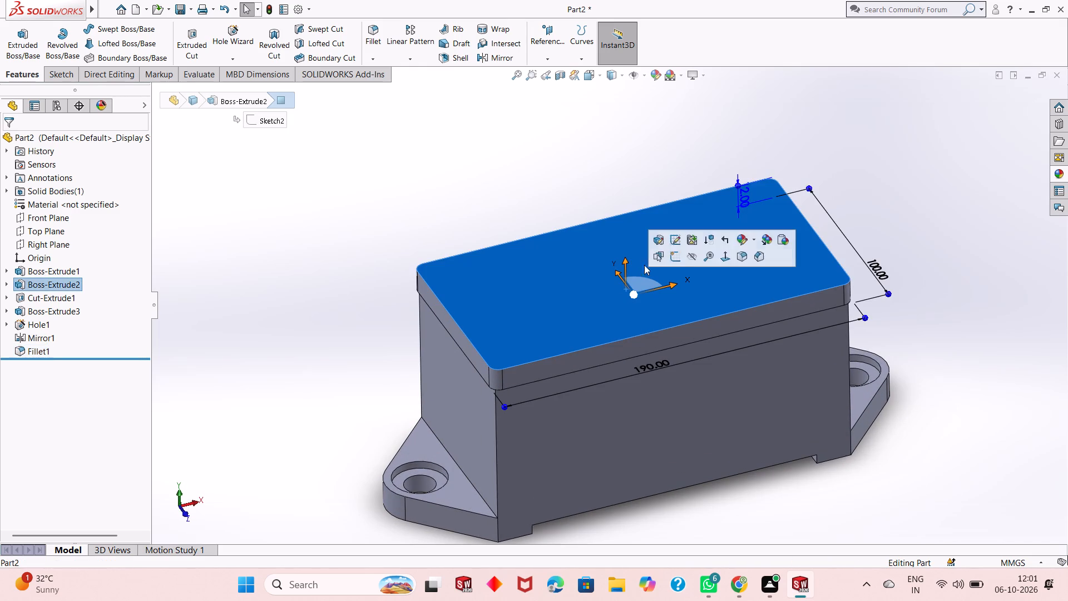
left_click(674, 260)
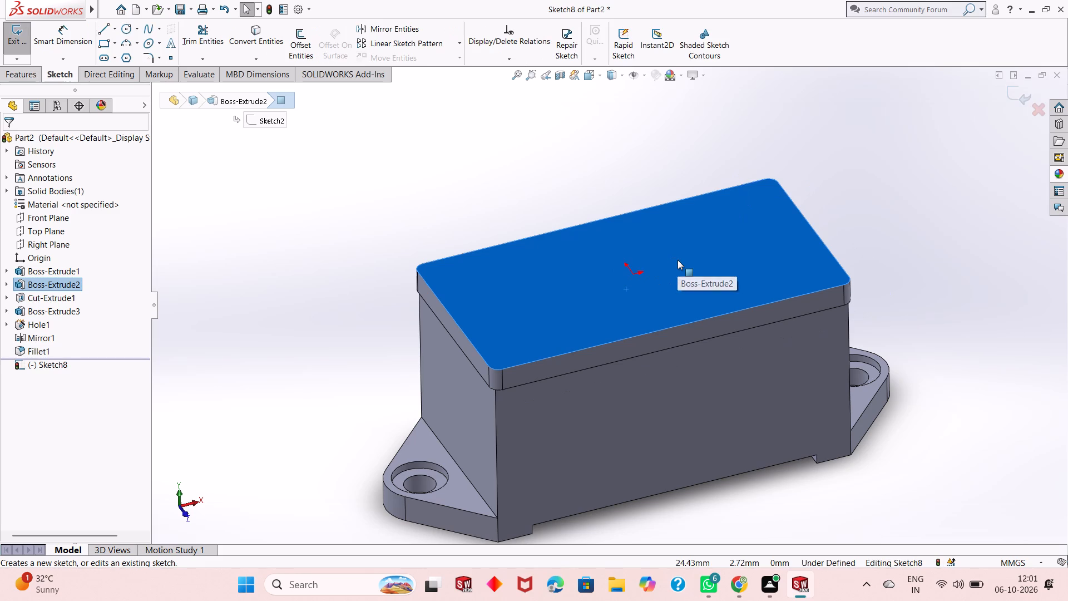
key("ctrl+8")
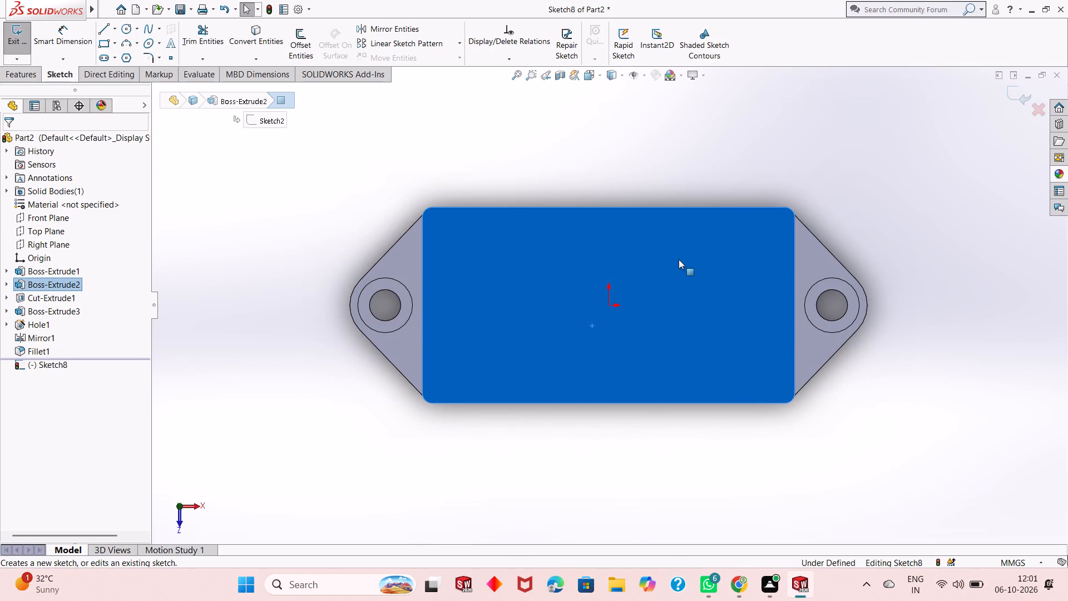
left_click(784, 168)
scroll(672, 195, "down", 2)
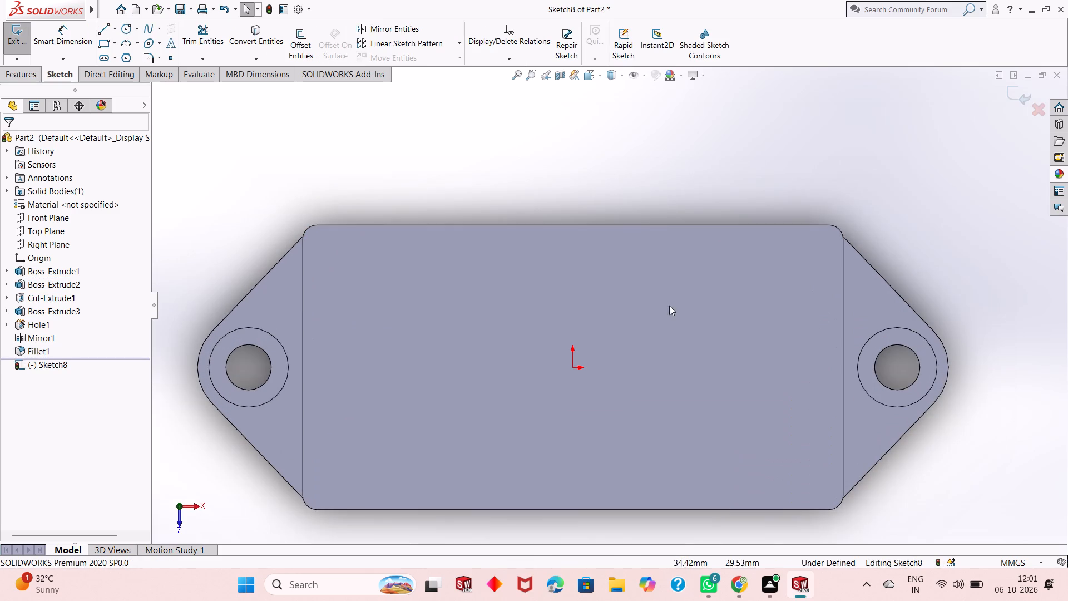
scroll(665, 339, "up", 1)
scroll(600, 442, "down", 1)
scroll(585, 432, "up", 1)
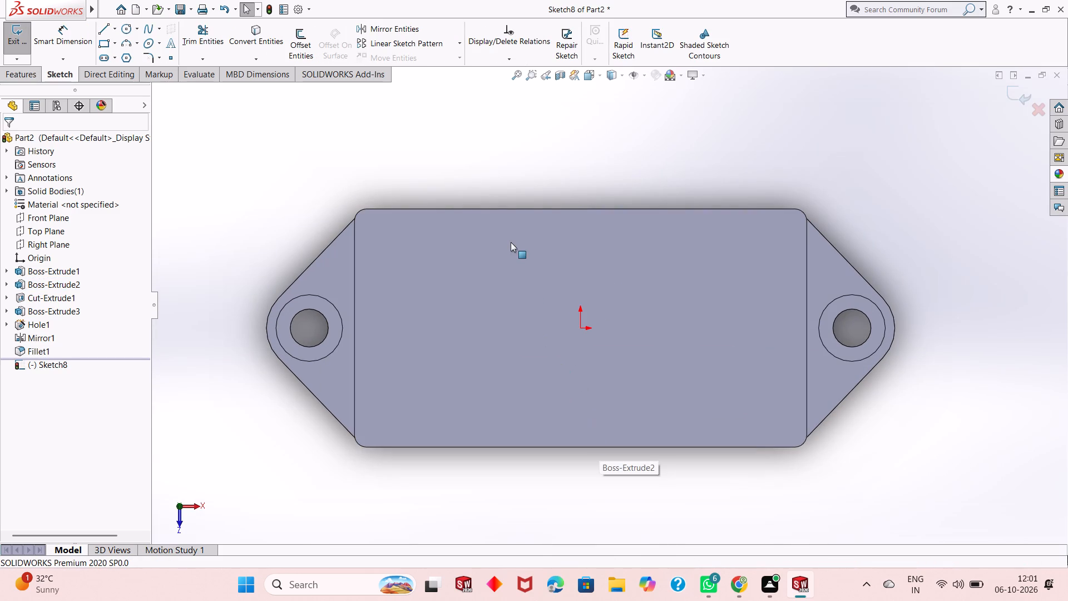
Sketch four circles, one near each corner of the plate, with radii of about 7, 7, 6 and 8 mm counterclockwise from the back-left.
left_click(127, 29)
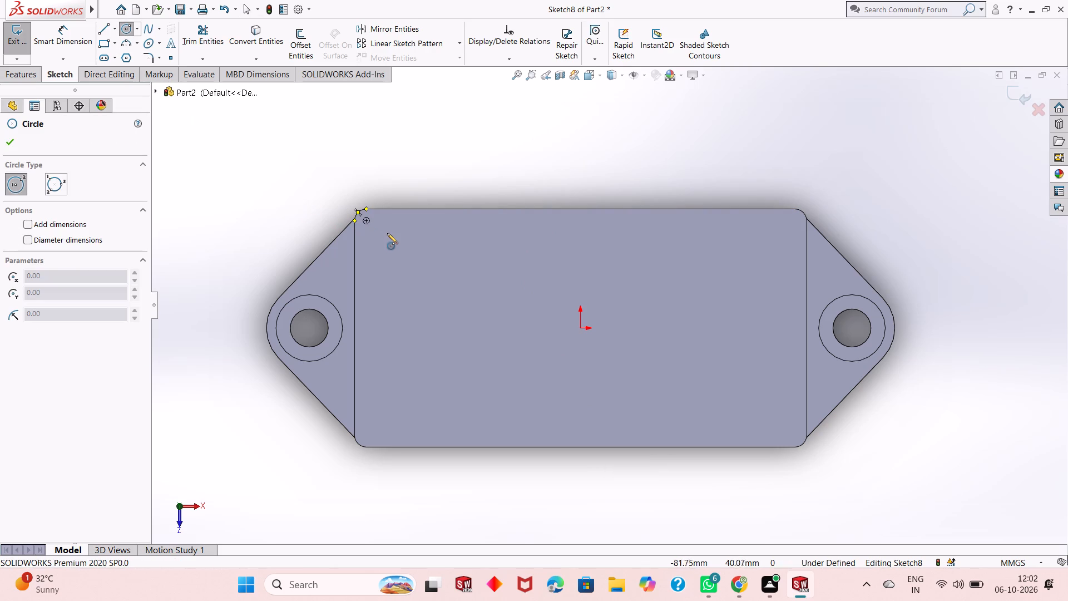
left_click(385, 244)
left_click(388, 261)
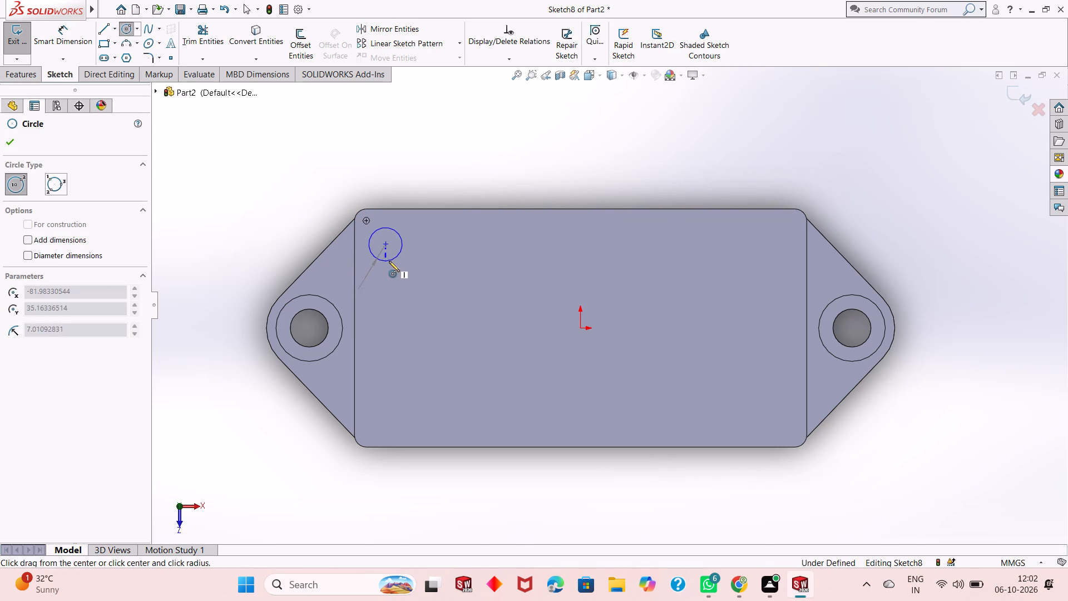
left_click(385, 418)
left_click(394, 404)
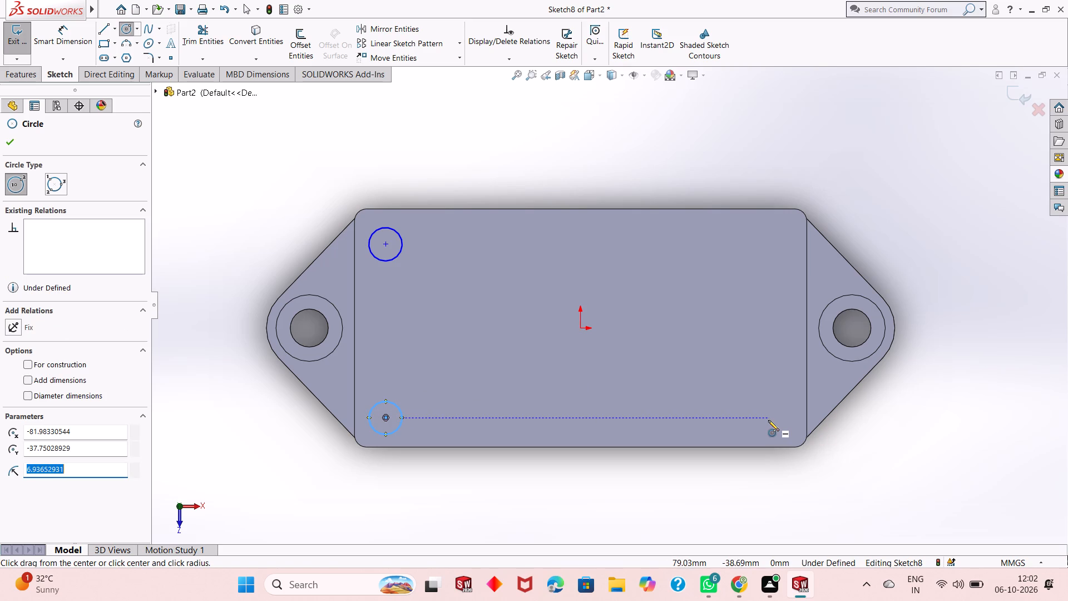
left_click(768, 420)
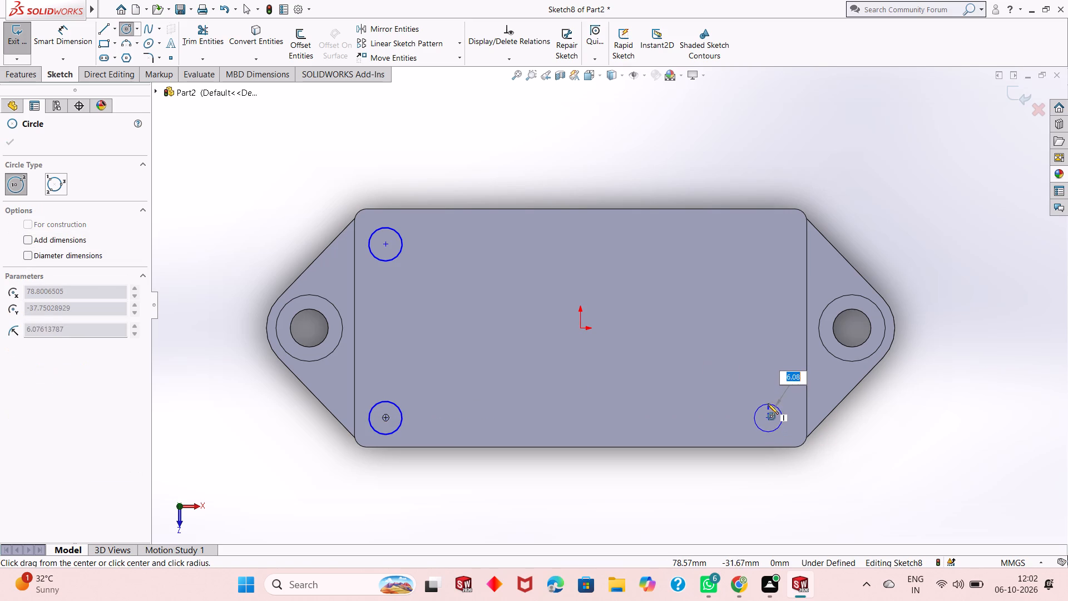
left_click(768, 403)
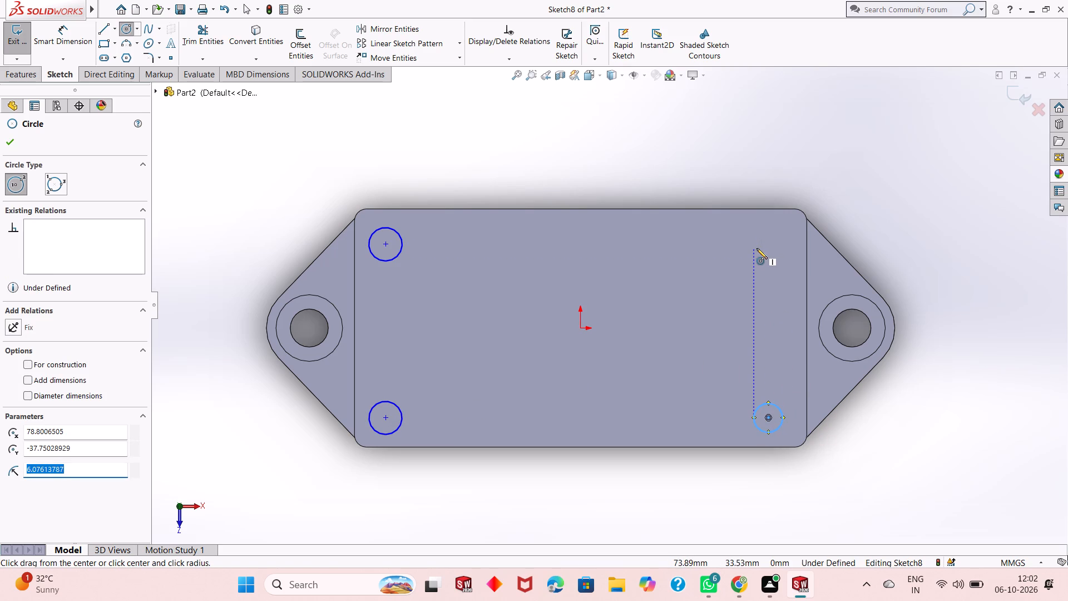
left_click(755, 243)
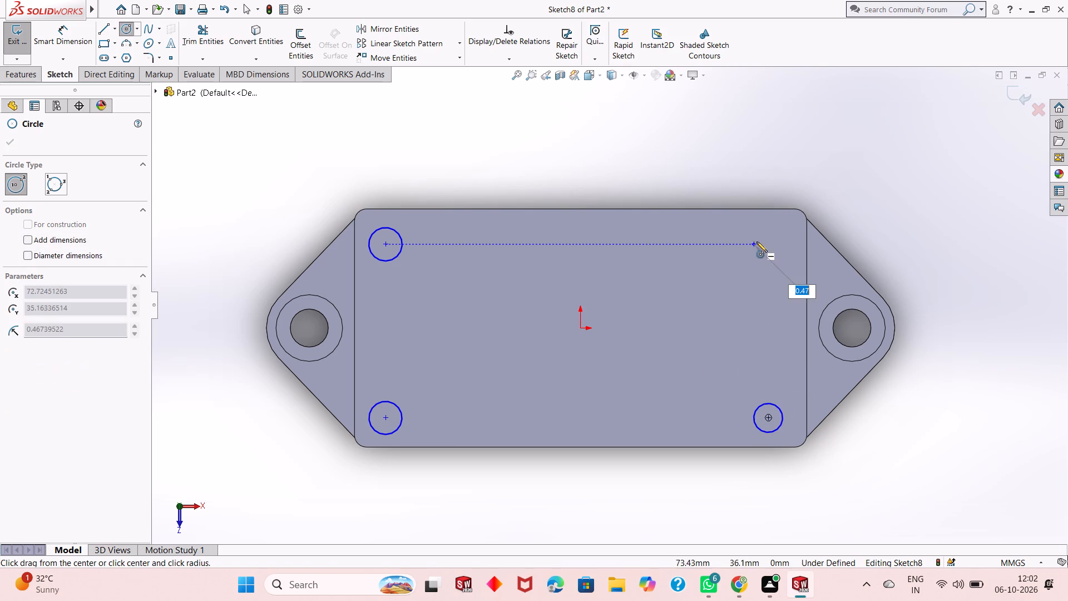
left_click(768, 231)
right_click(770, 127)
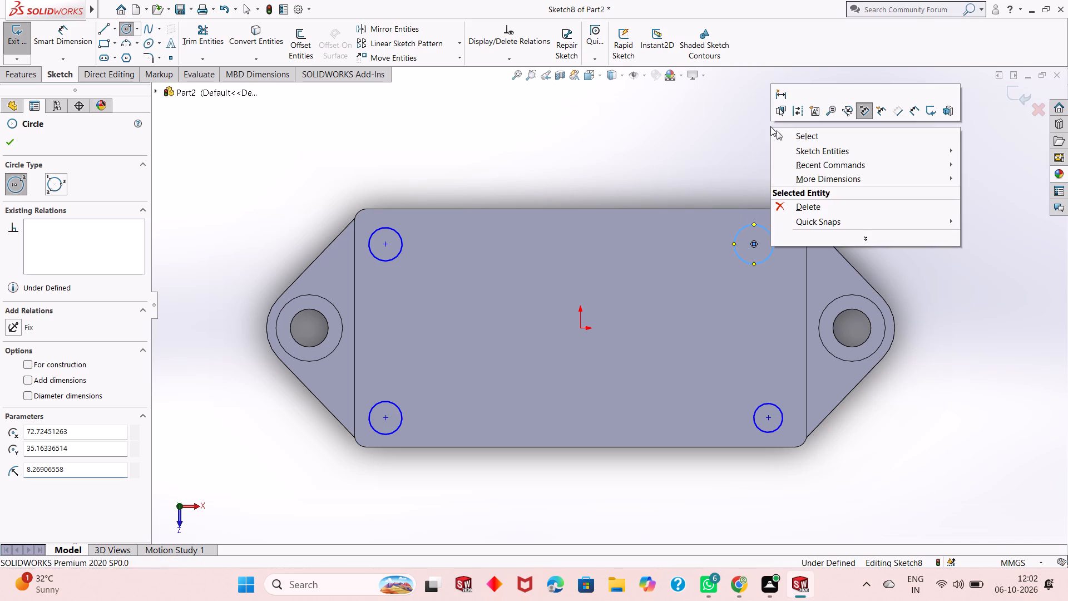
left_click(785, 137)
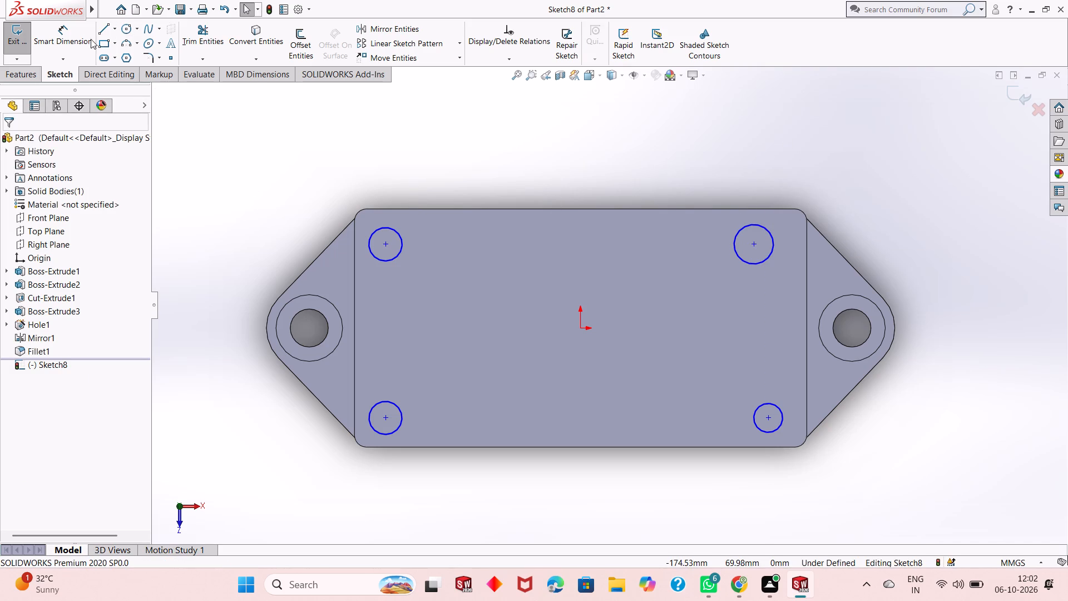
Dimension the back-left corner circle with a diameter of 10 mm.
left_click(63, 38)
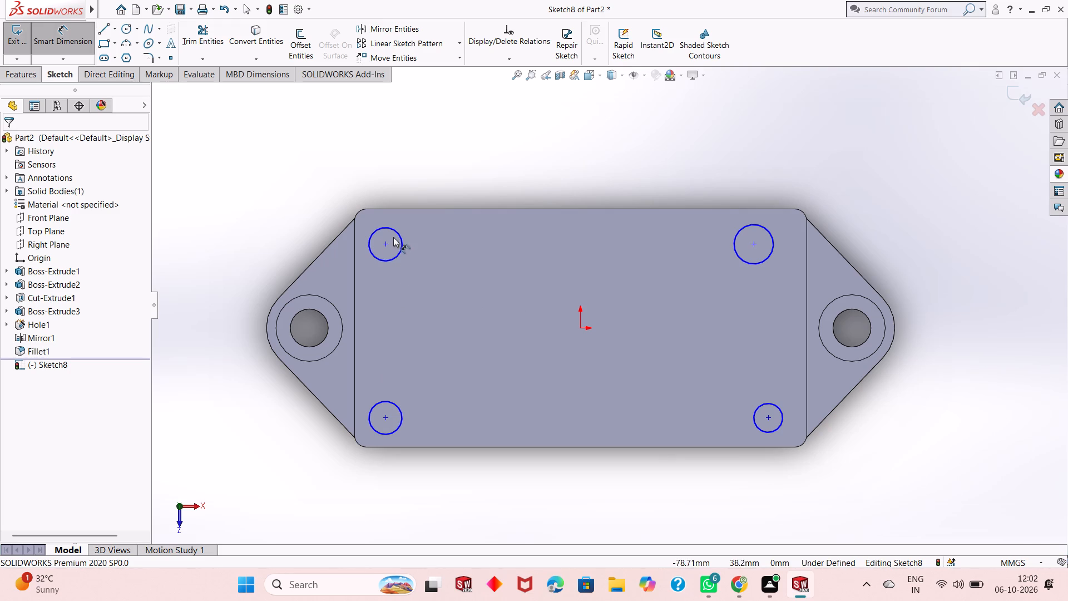
left_click(398, 225)
left_click(387, 225)
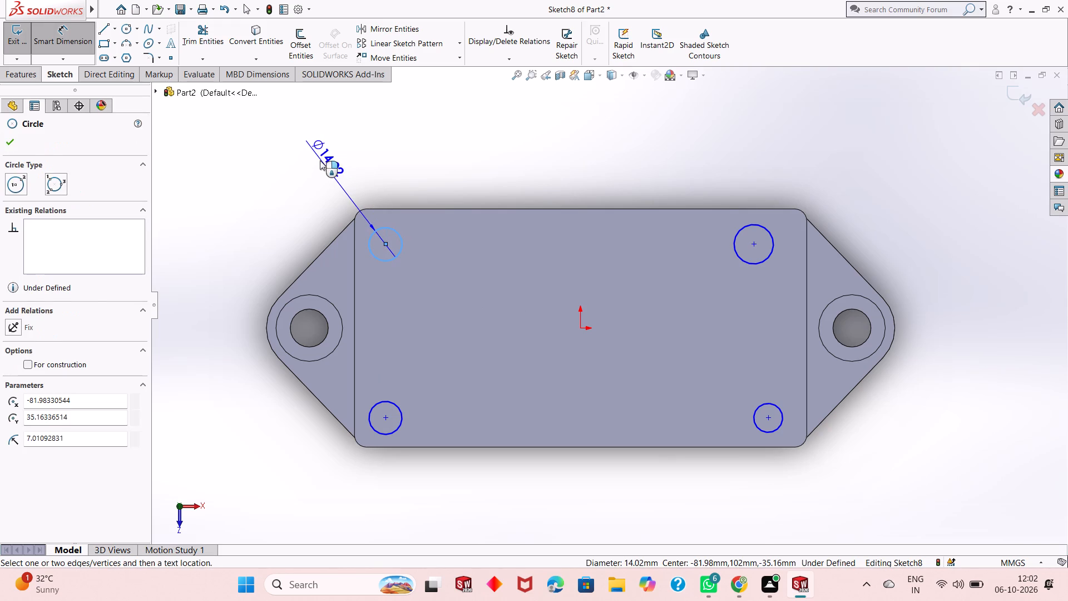
left_click(320, 160)
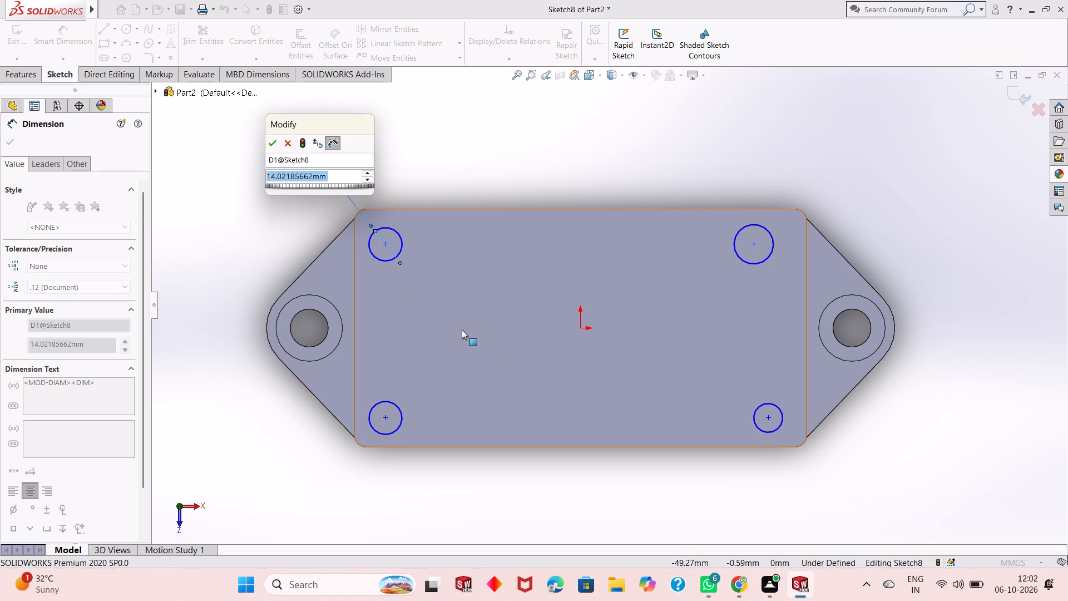
type("10")
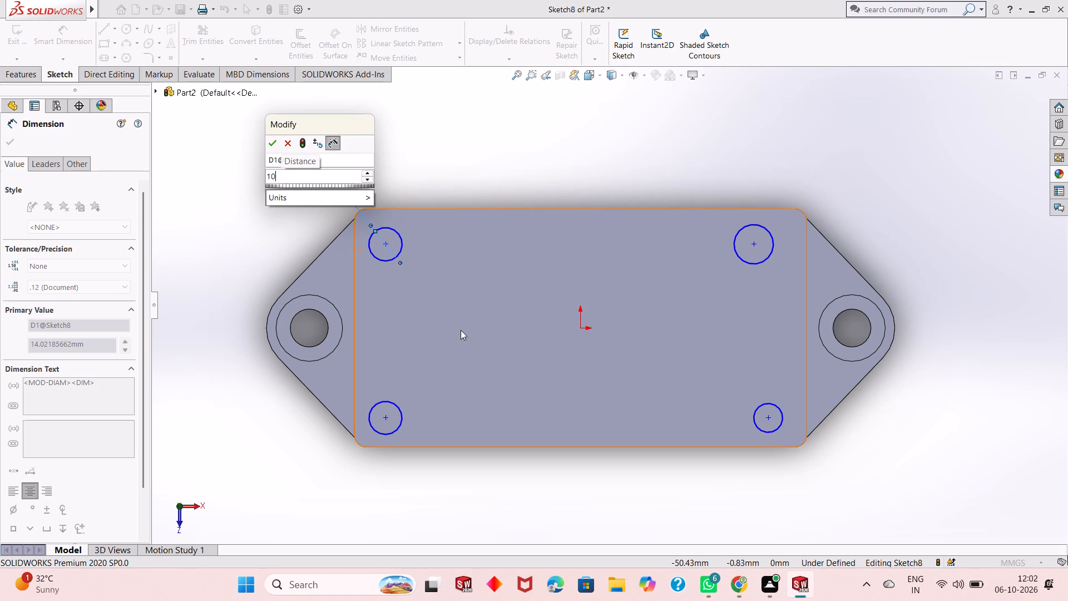
key("Return")
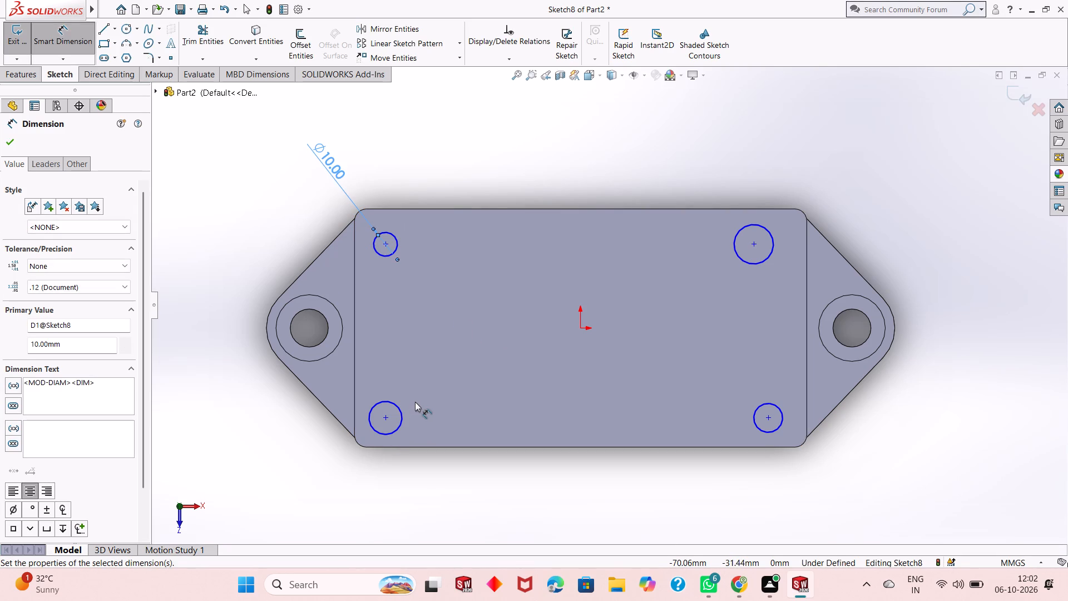
key("Escape")
key("Escape")
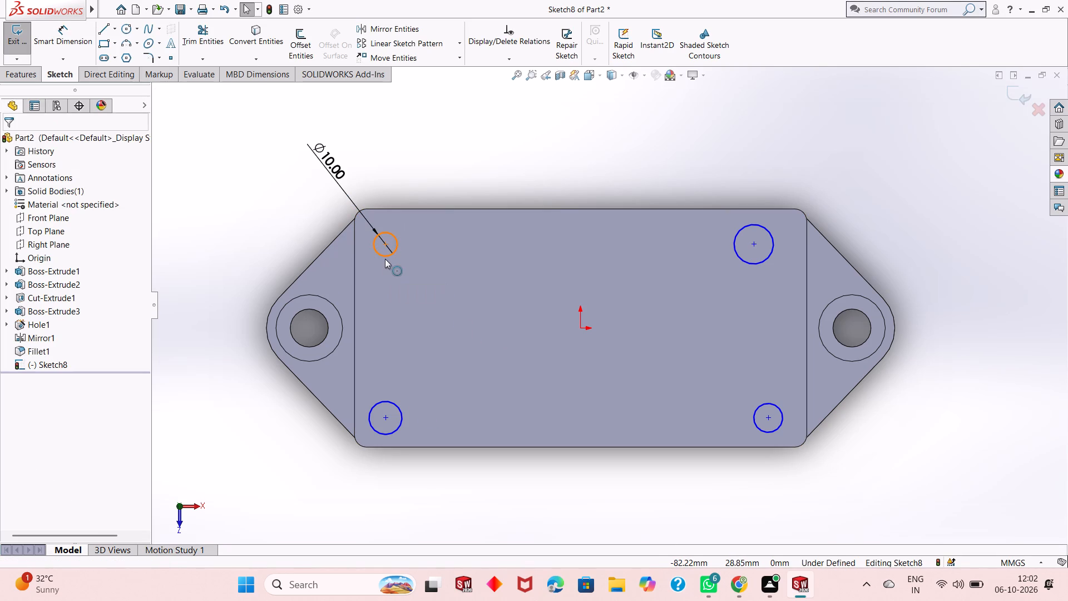
Apply an Equal relation to all four corner circles.
left_click(385, 258)
left_click(767, 263, "ctrl")
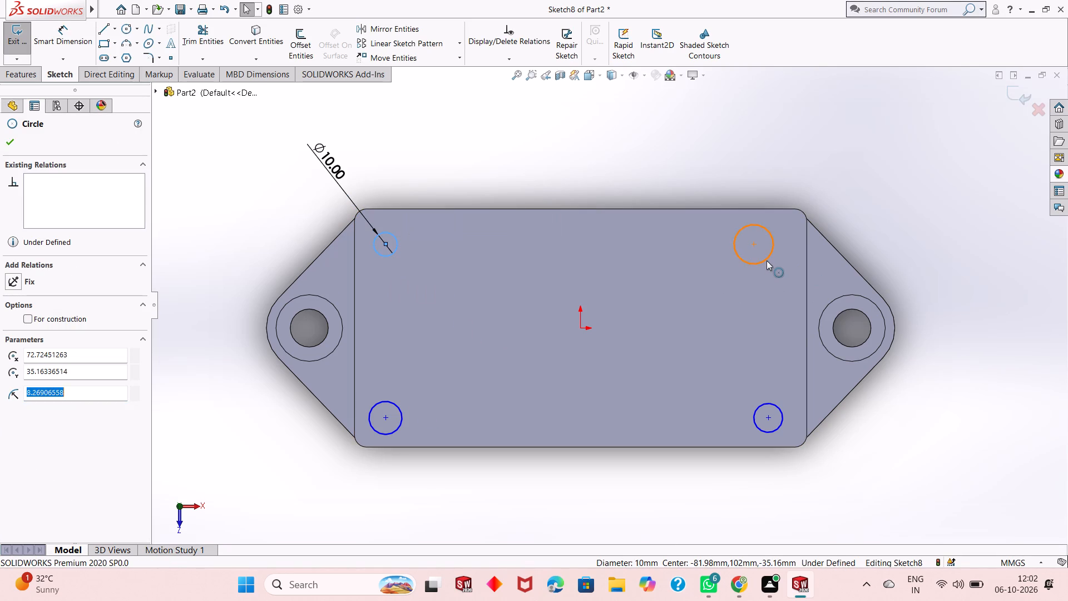
left_click(776, 410, "ctrl")
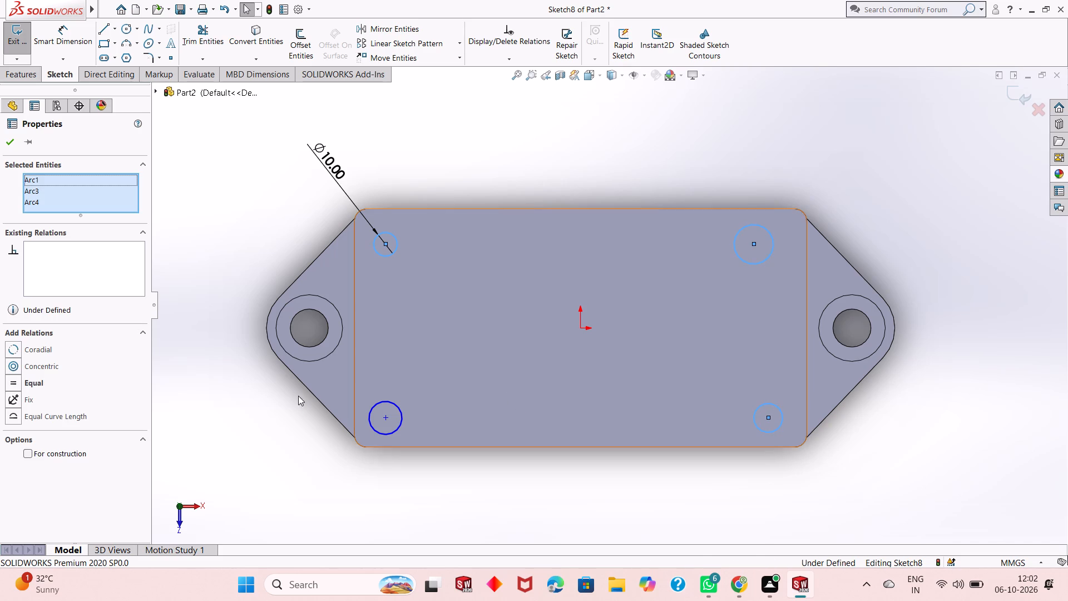
left_click(375, 432, "ctrl")
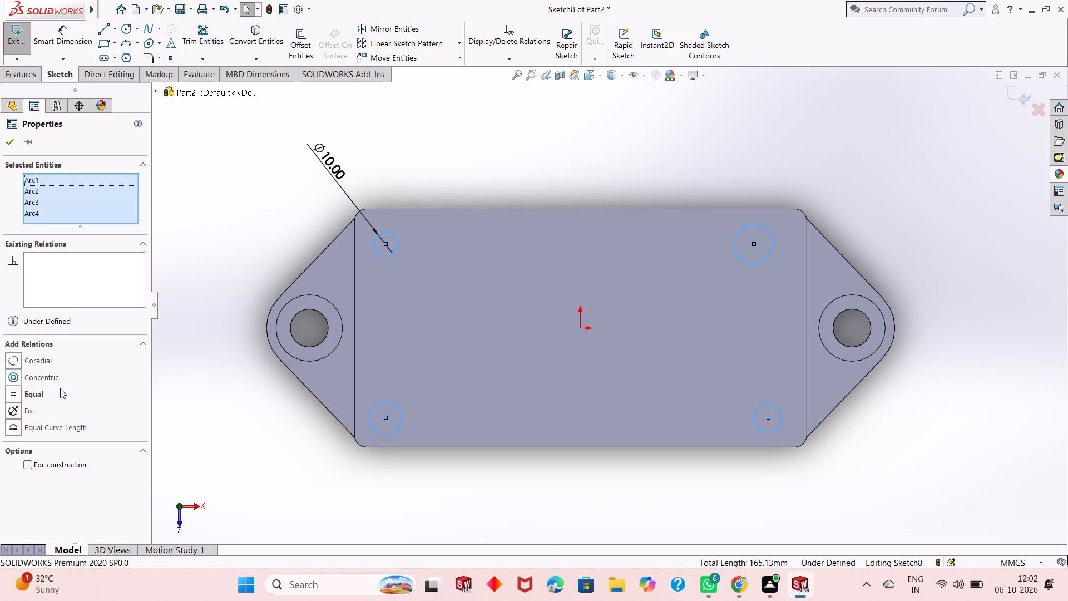
left_click(16, 395)
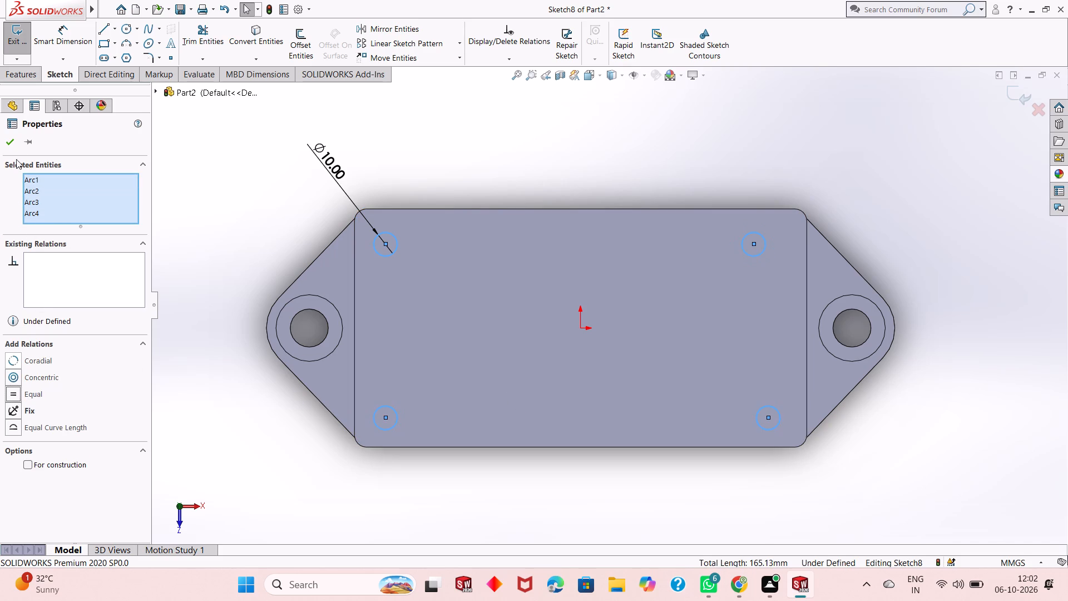
left_click(10, 146)
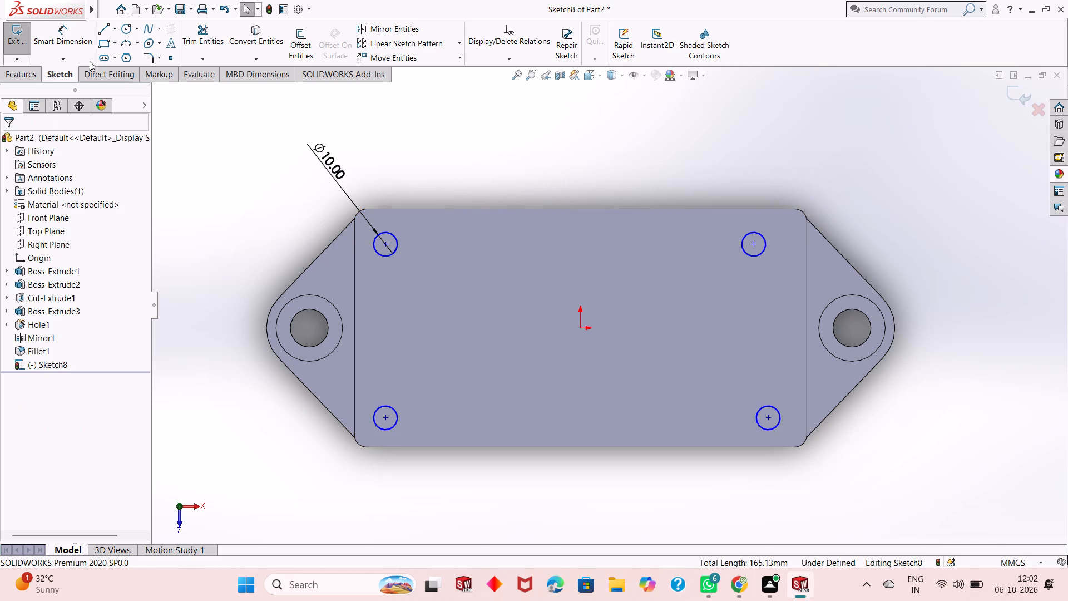
Dimension the front-left circle's centre 12 mm from the plate's left short edge.
left_click(73, 41)
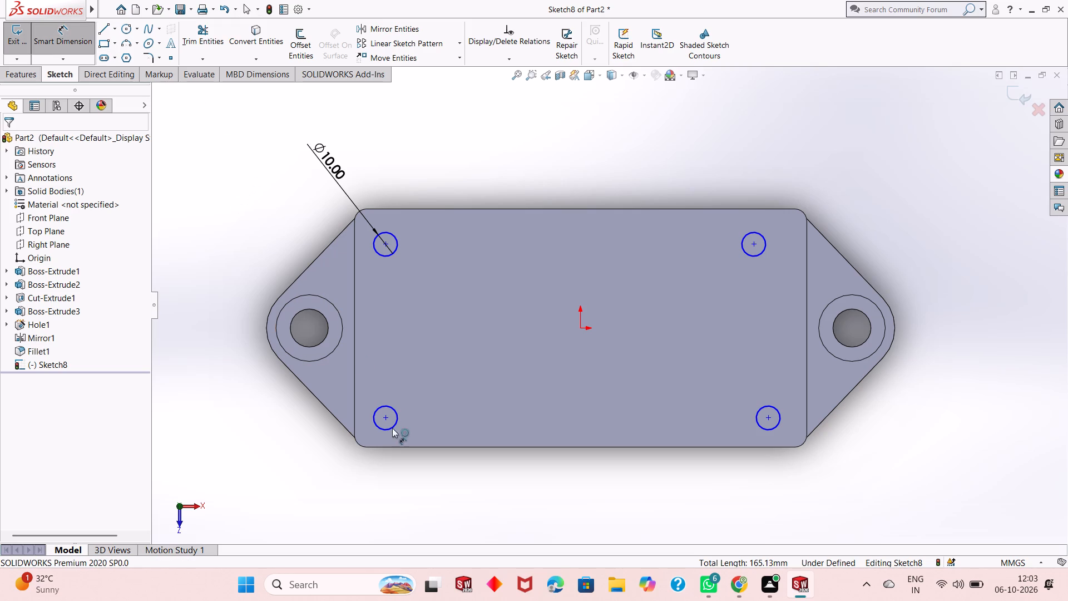
left_click(382, 415)
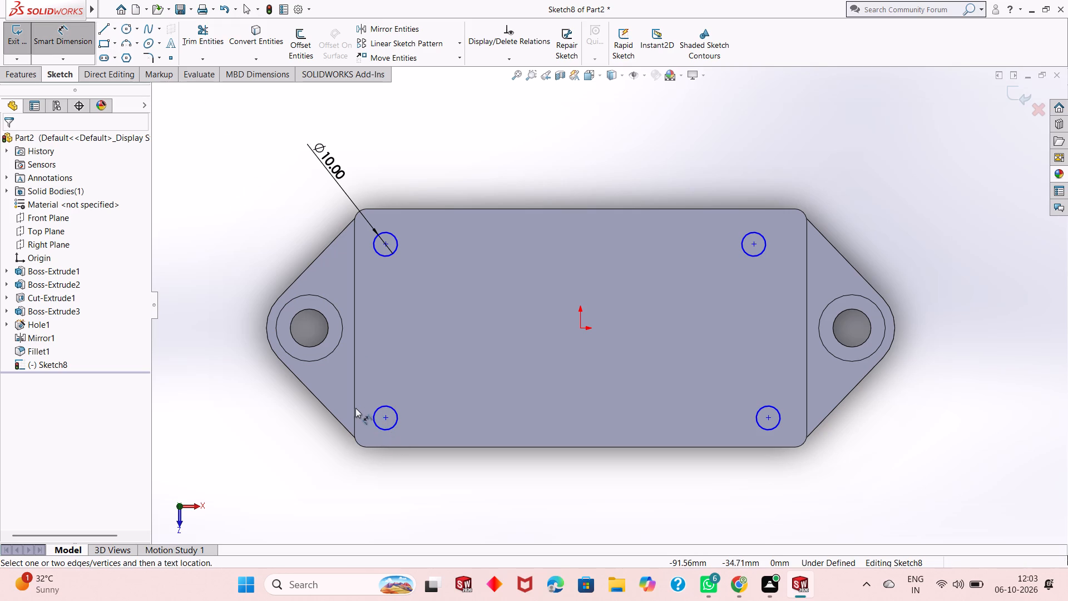
left_click(354, 407)
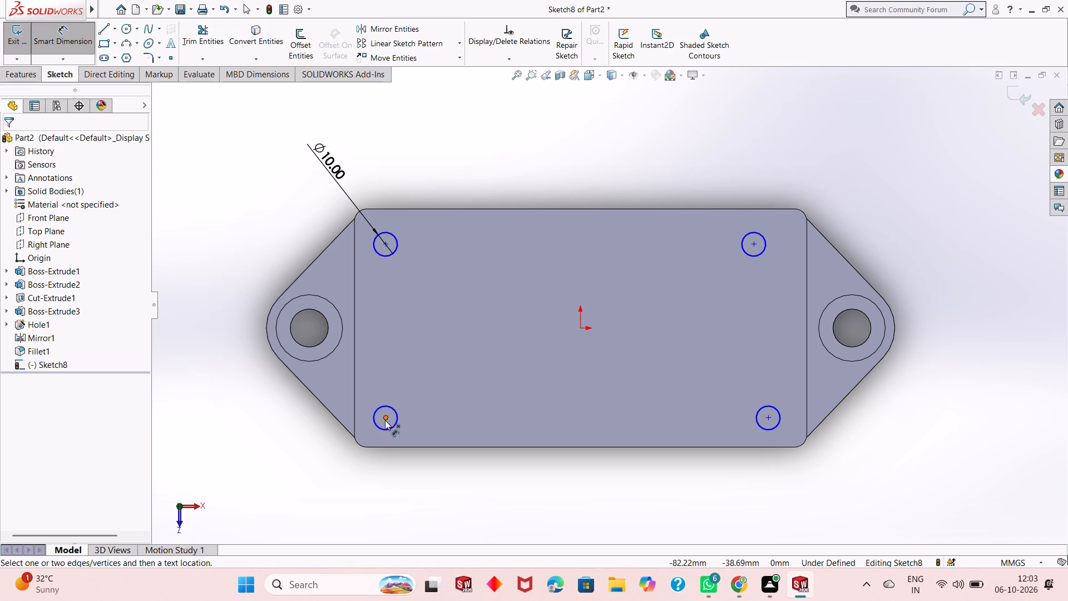
left_click(385, 420)
left_click(355, 415)
left_click(369, 463)
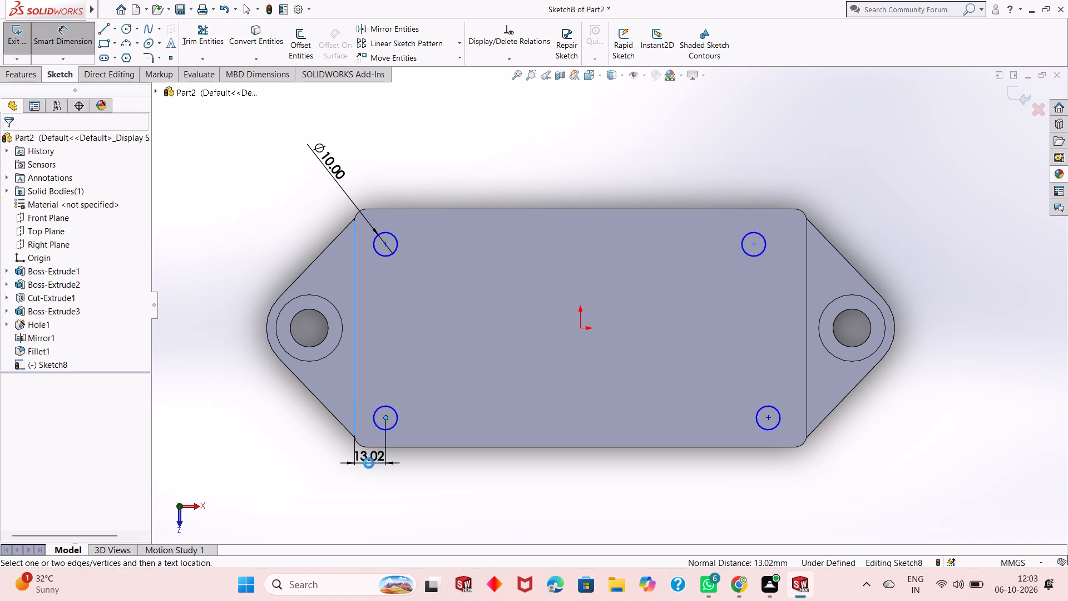
type("12")
key("Return")
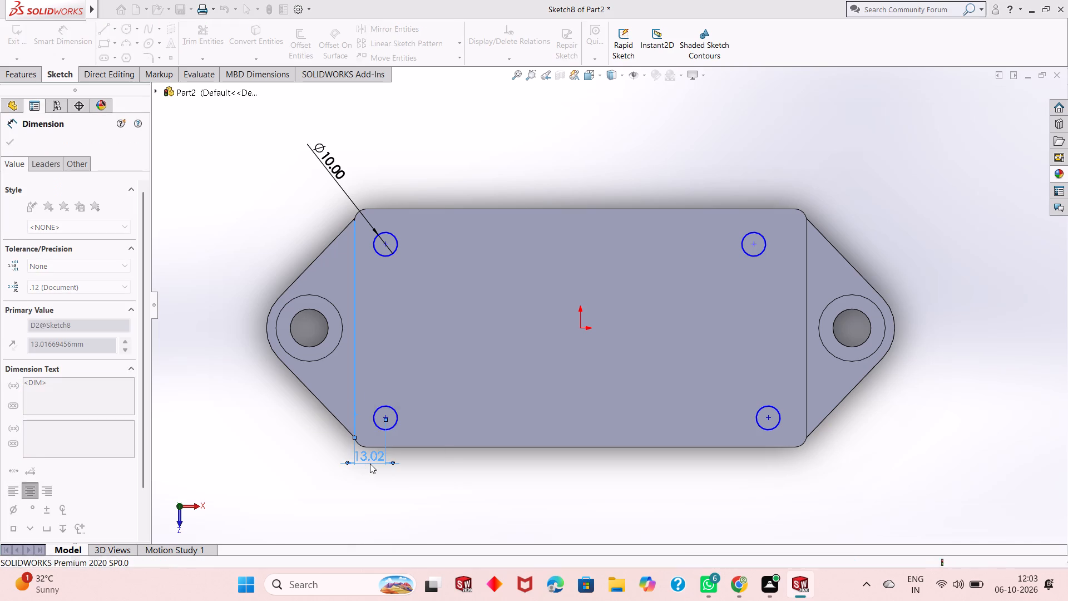
scroll(386, 404, "down", 1)
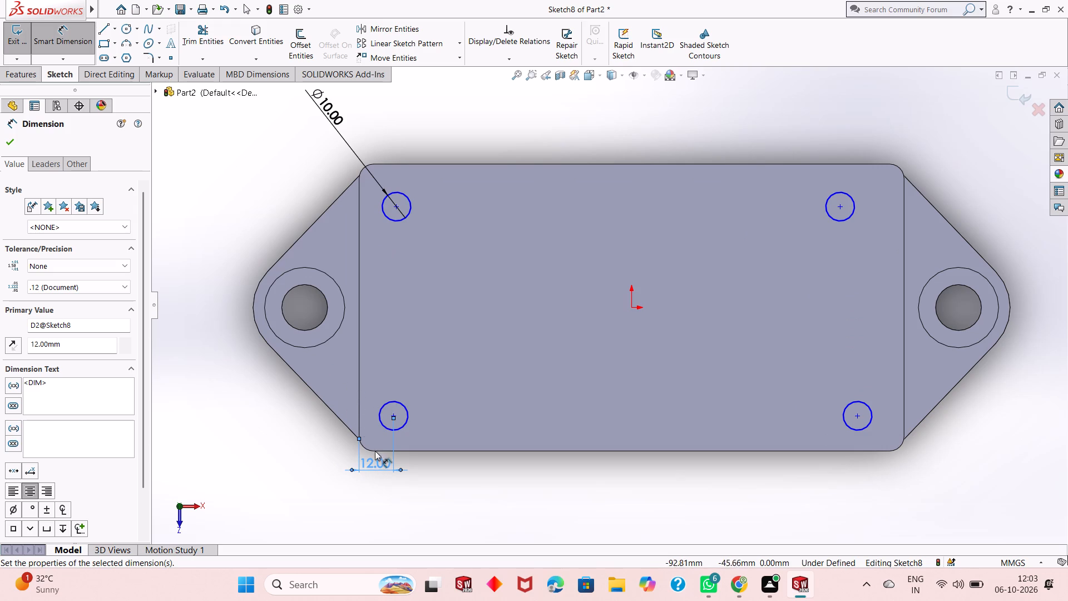
Dimension the front-left circle's centre 15 mm from the plate's front long edge.
left_click(395, 415)
left_click(412, 451)
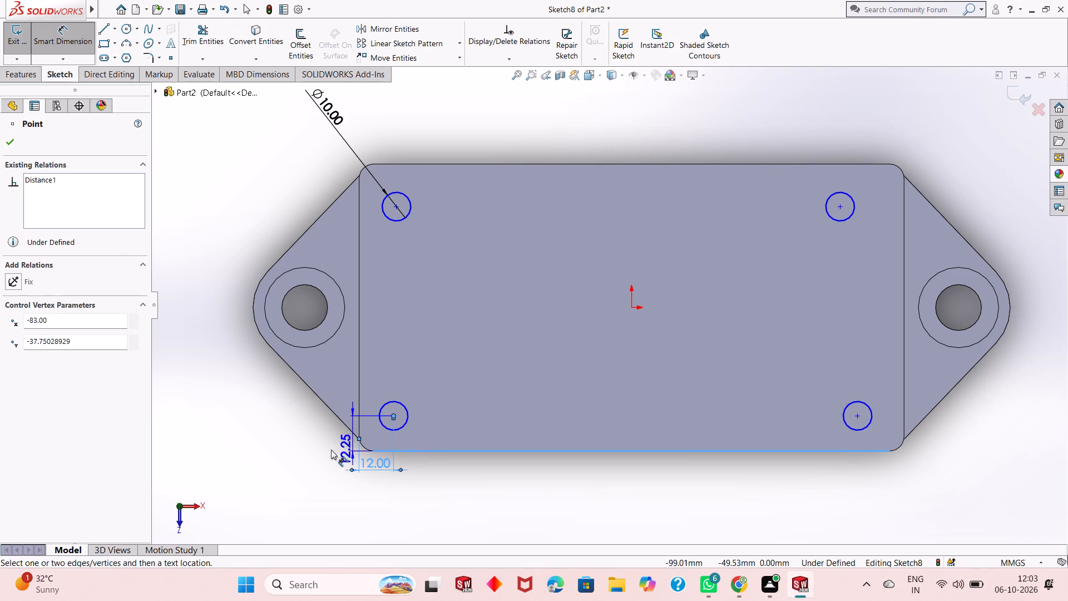
left_click(270, 465)
type("15")
key("Return")
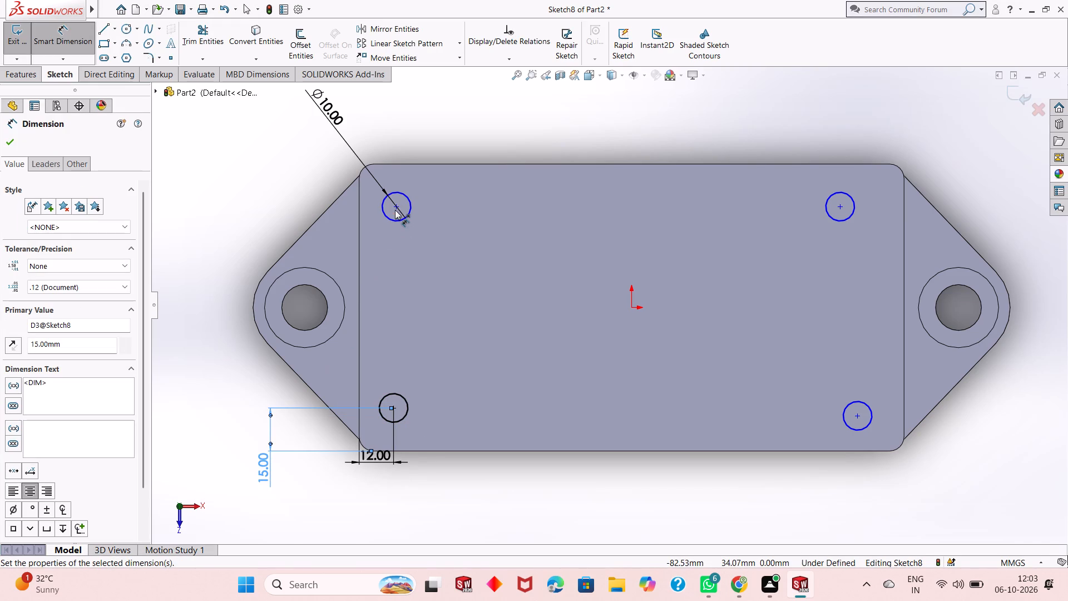
key("Escape")
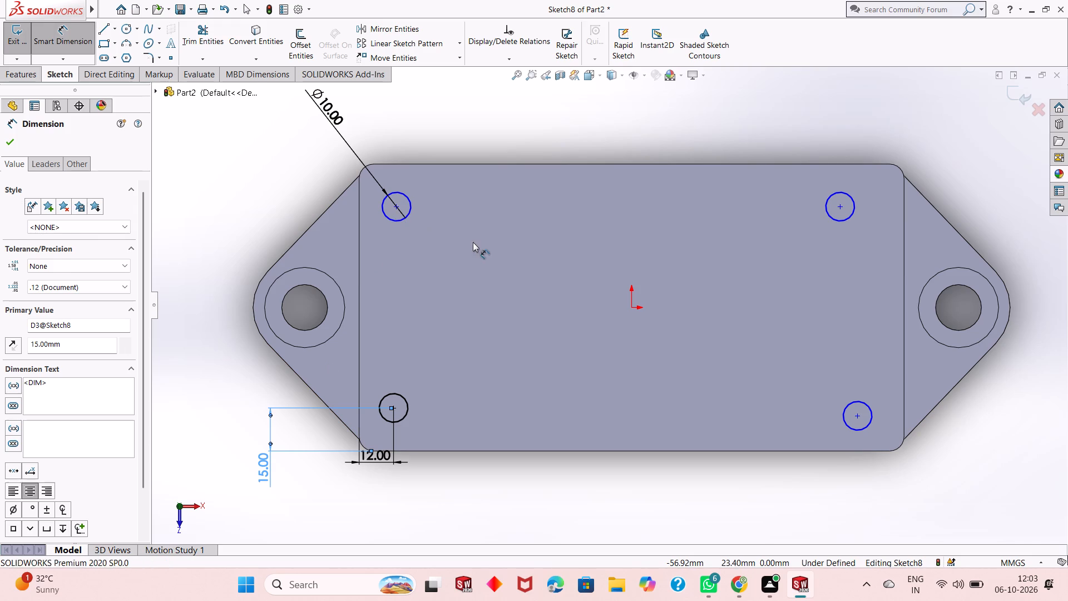
key("Escape")
Reapply an Equal relation across all four corner circles.
left_click(405, 400, "ctrl")
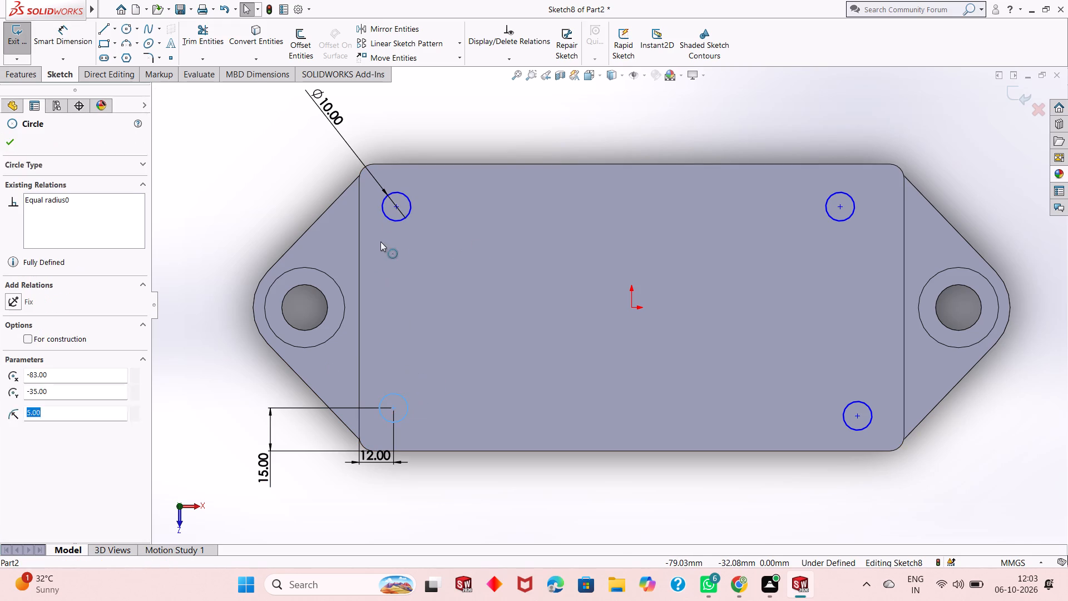
left_click(394, 220, "ctrl")
left_click(838, 219, "ctrl")
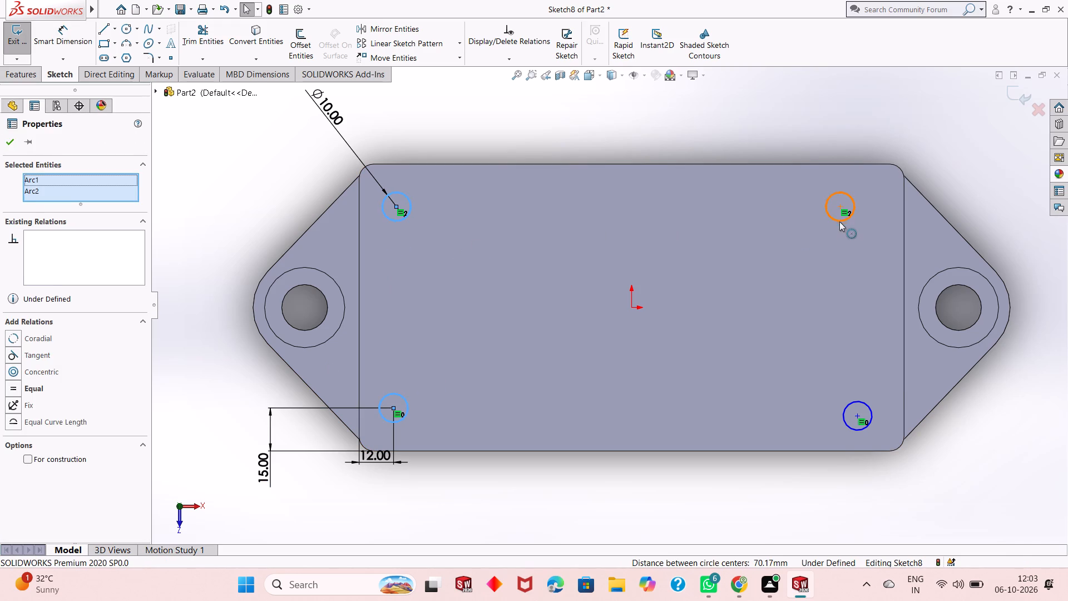
left_click(871, 407, "ctrl")
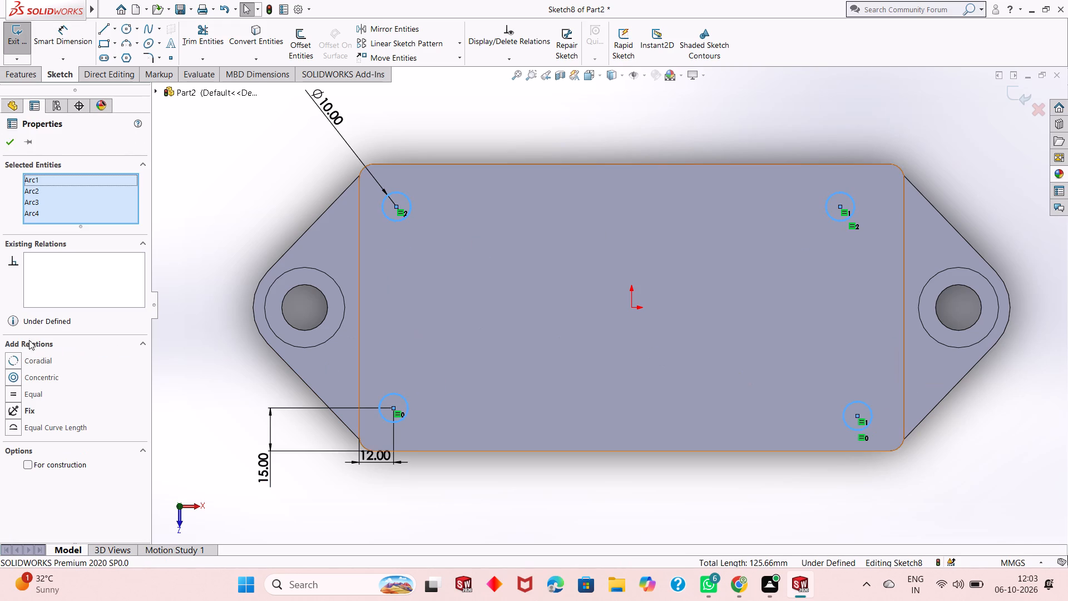
left_click(16, 396)
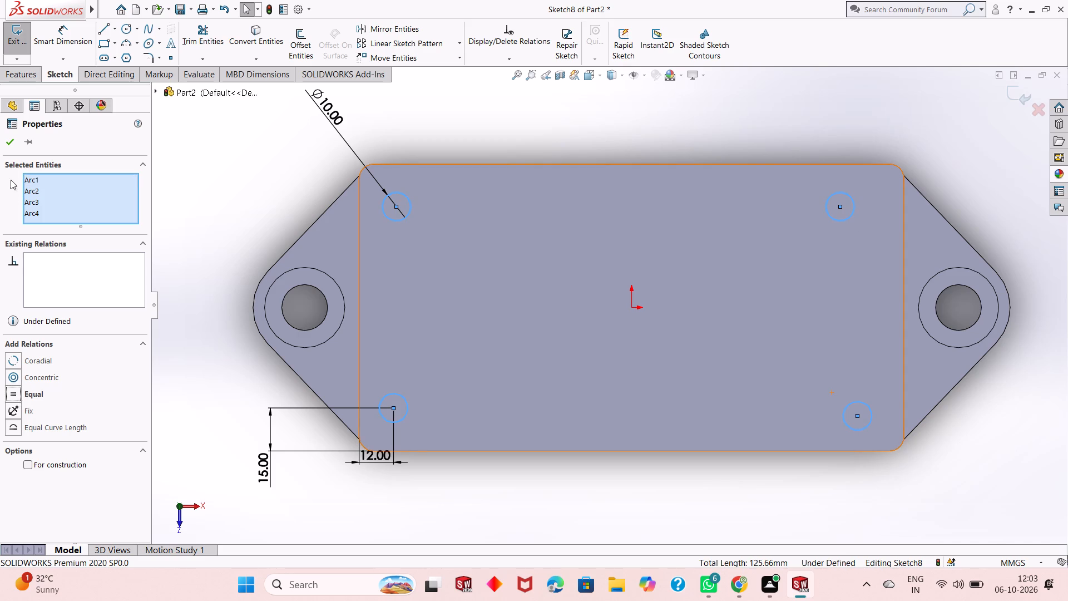
left_click(9, 142)
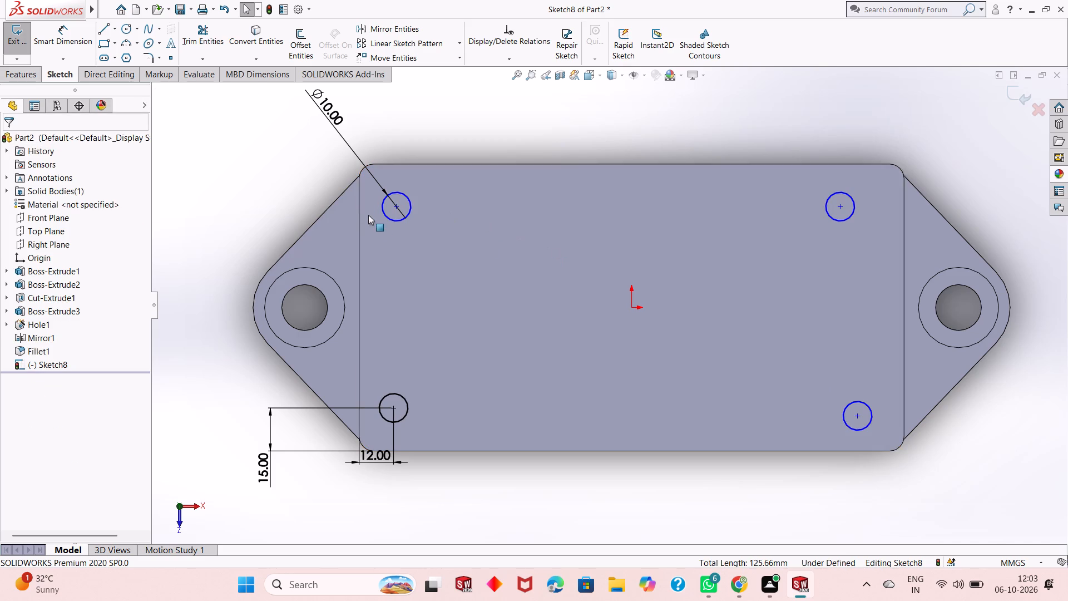
left_click(390, 220)
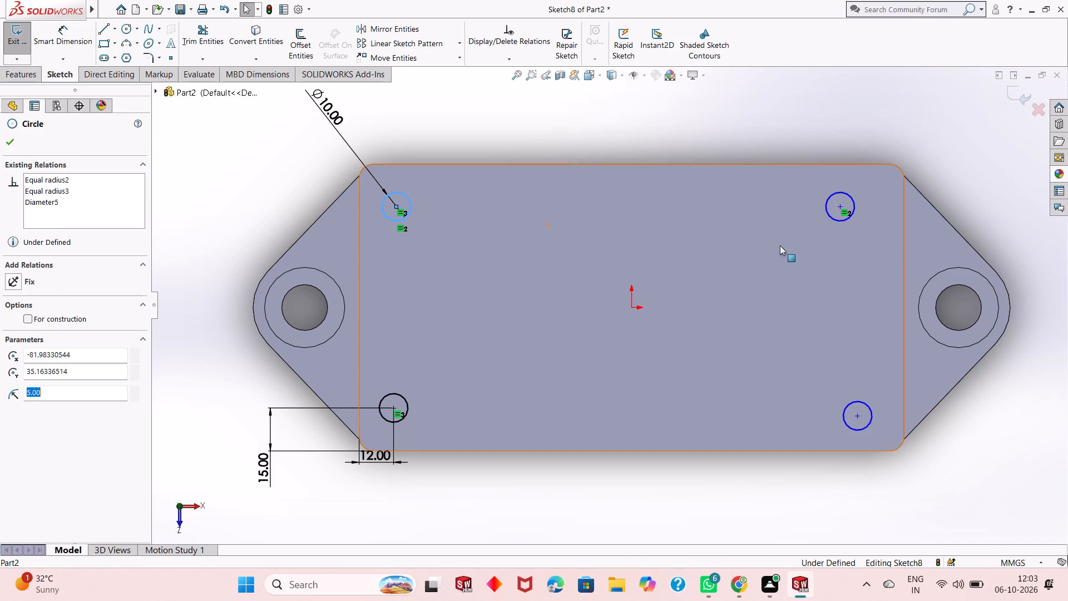
key("Escape")
key("Escape")
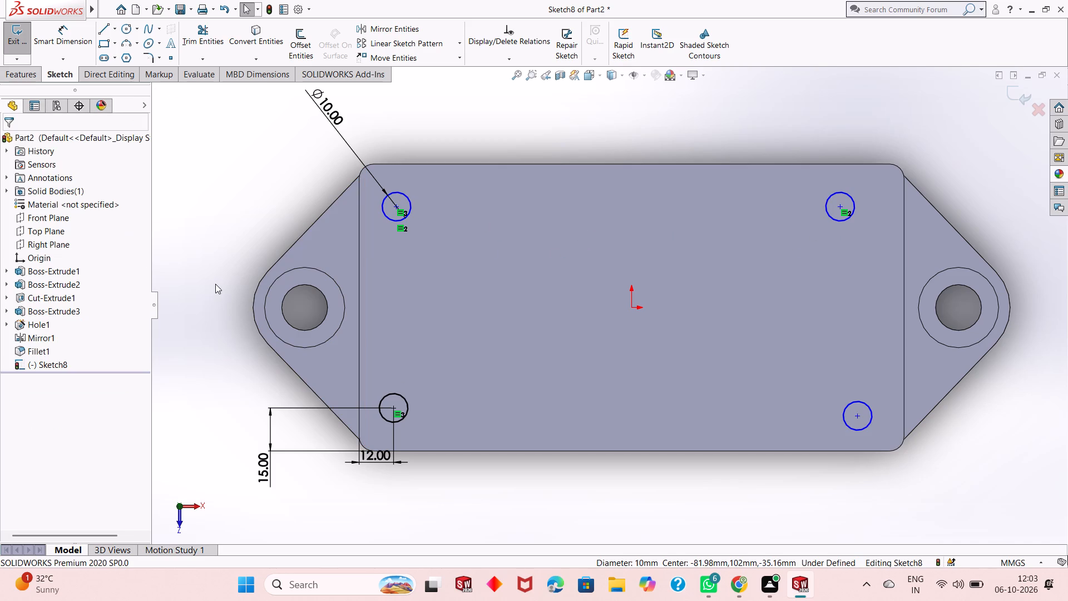
key("Escape")
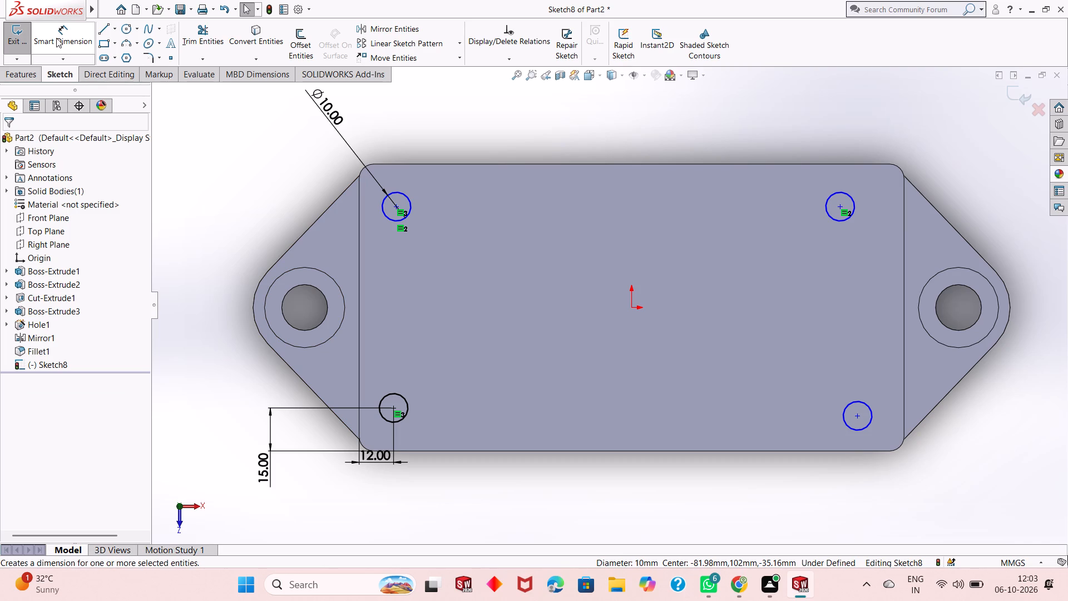
Dimension the back-left circle's centre 12 mm from the plate's left short edge.
left_click(58, 38)
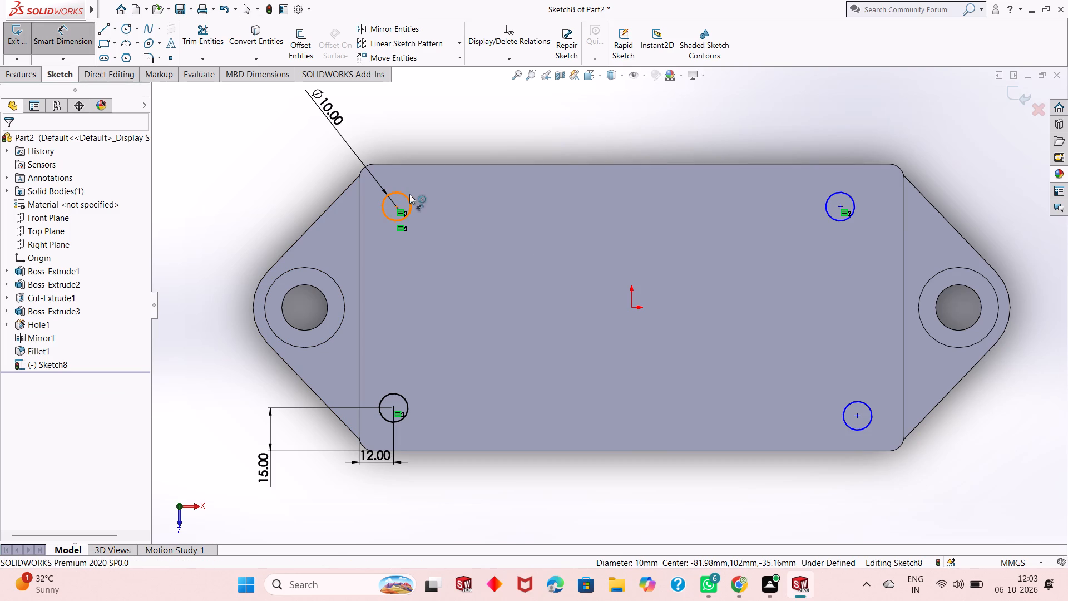
scroll(408, 201, "down", 2)
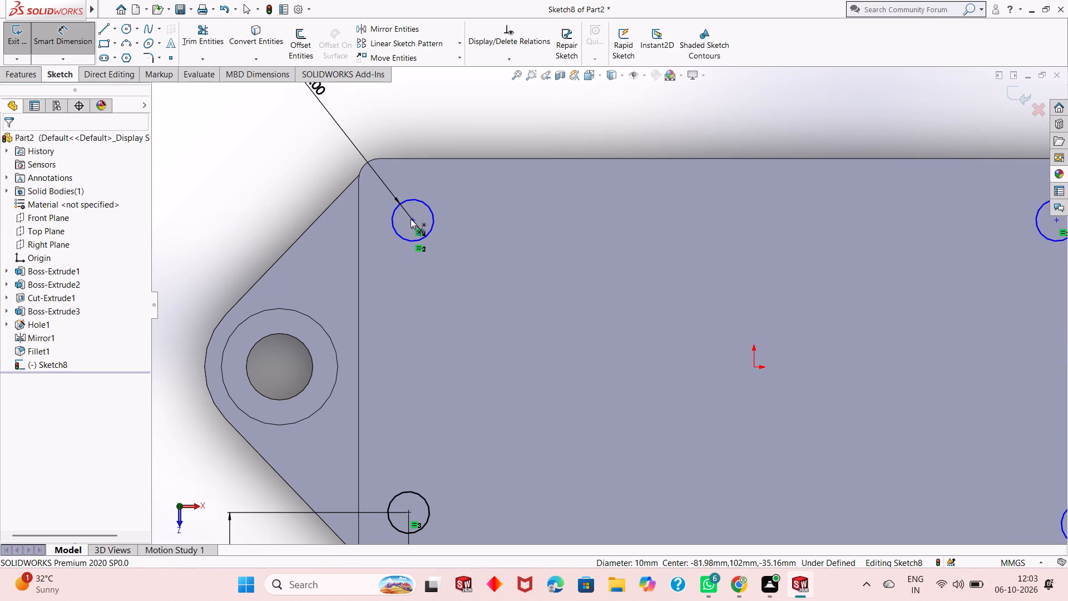
left_click(412, 220)
left_click(360, 258)
left_click(415, 105)
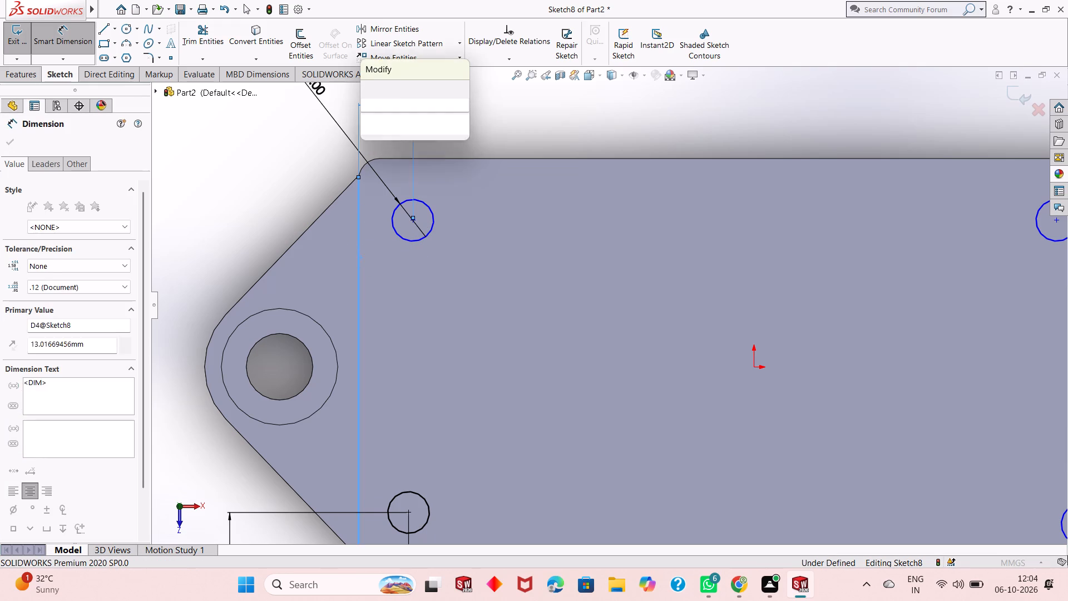
type("12")
key("Return")
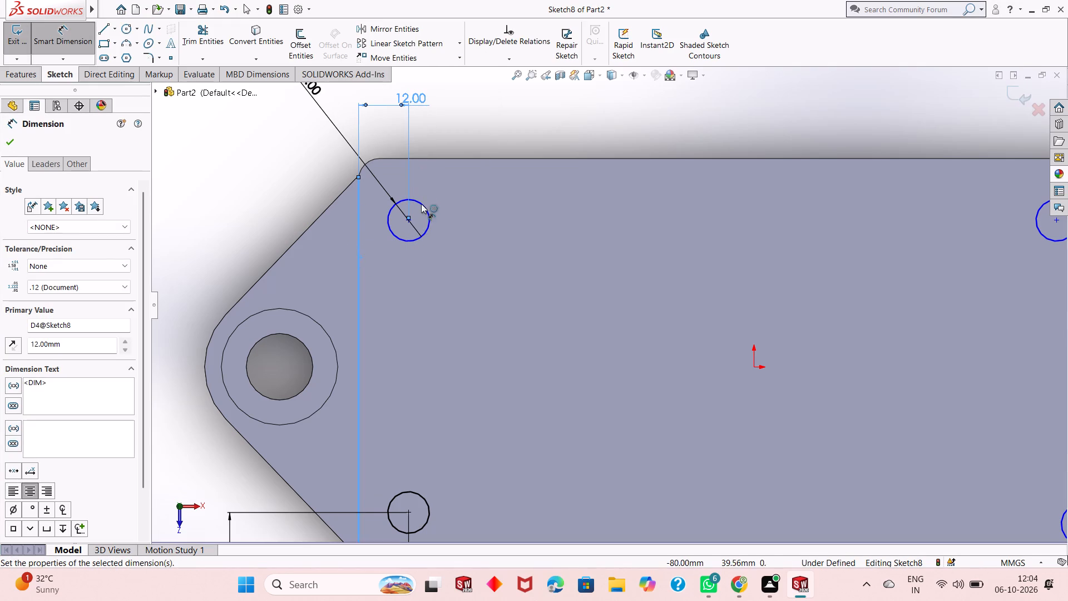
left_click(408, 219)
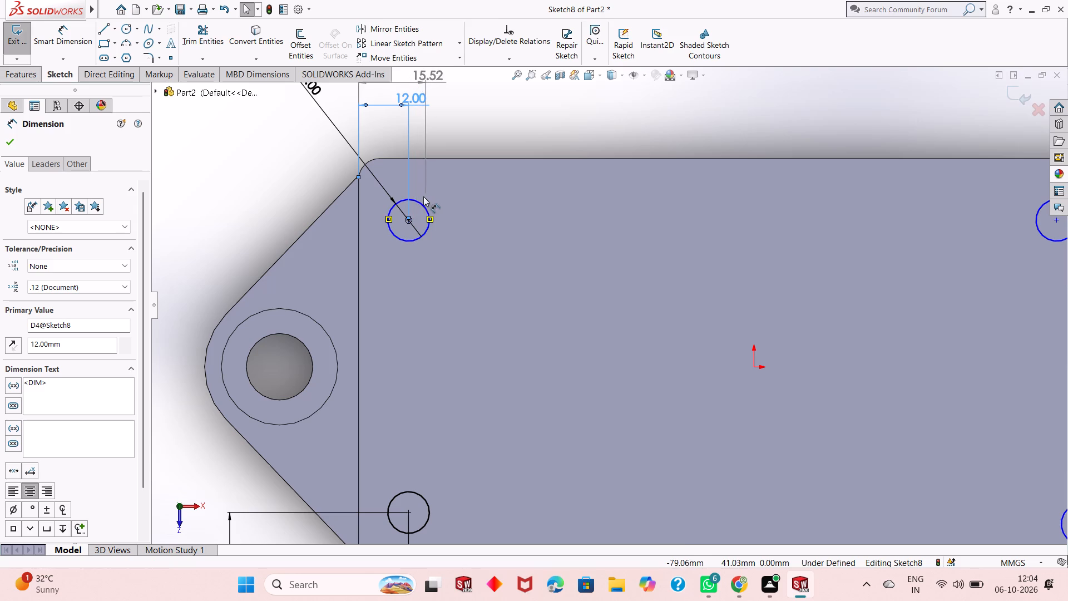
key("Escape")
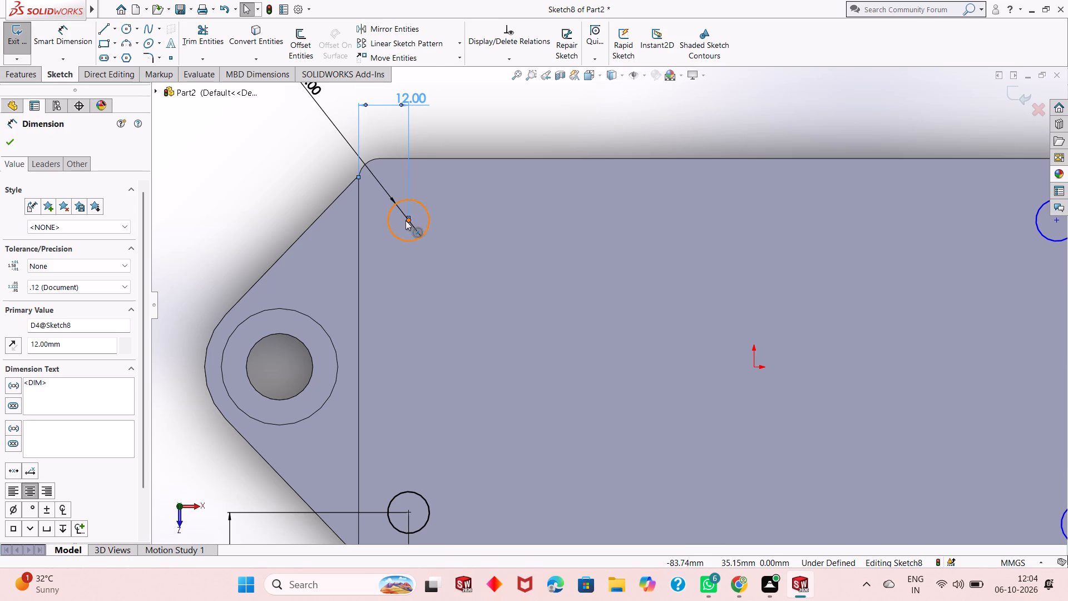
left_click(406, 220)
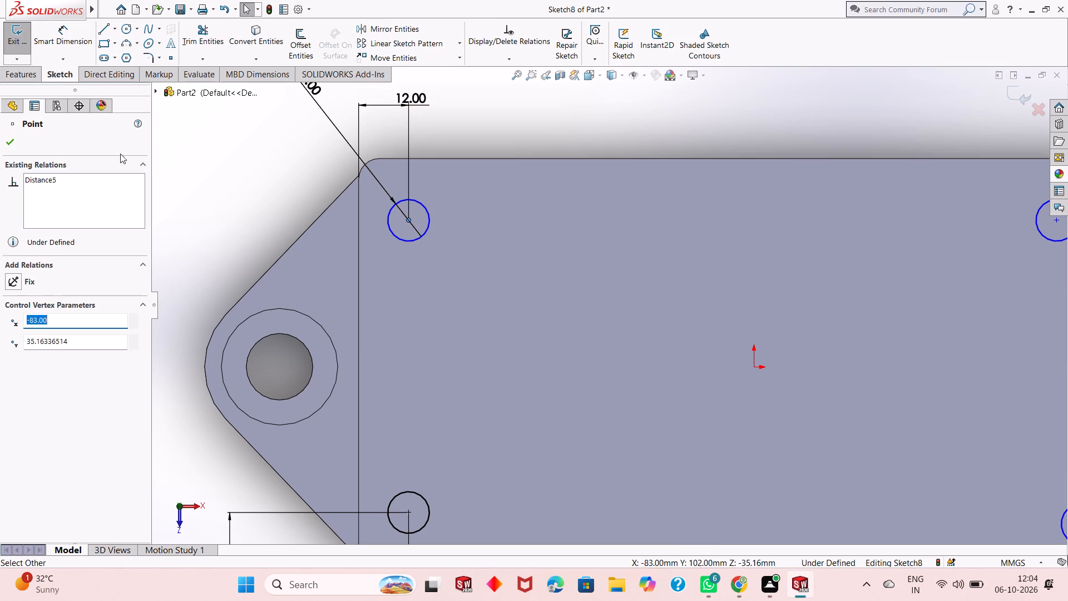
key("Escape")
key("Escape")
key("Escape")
Dimension the back-left circle's centre 15 mm from the plate's back long edge.
left_click(72, 35)
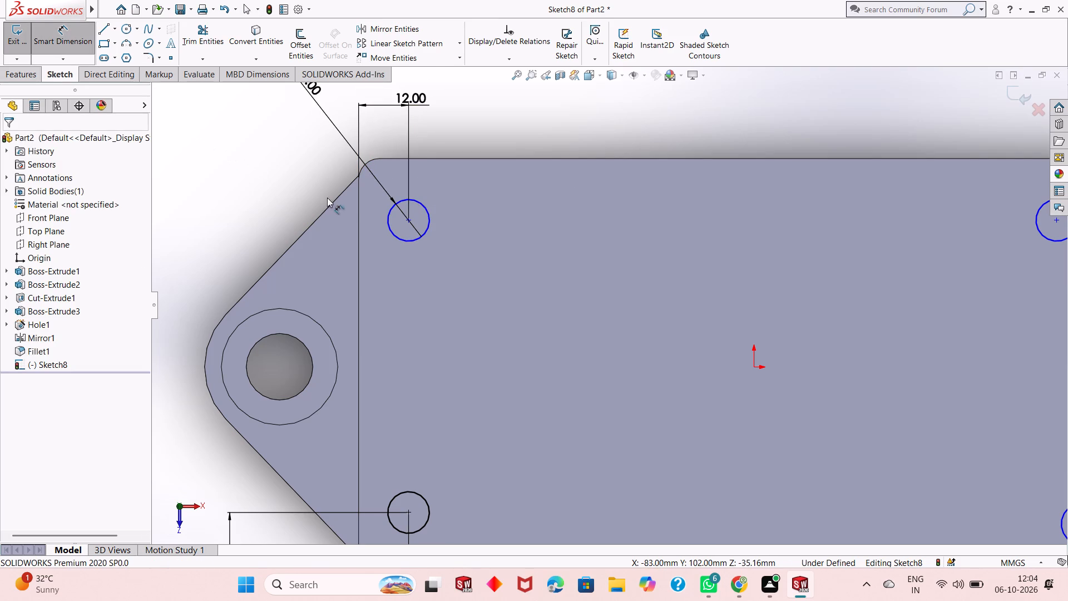
left_click(409, 220)
left_click(442, 157)
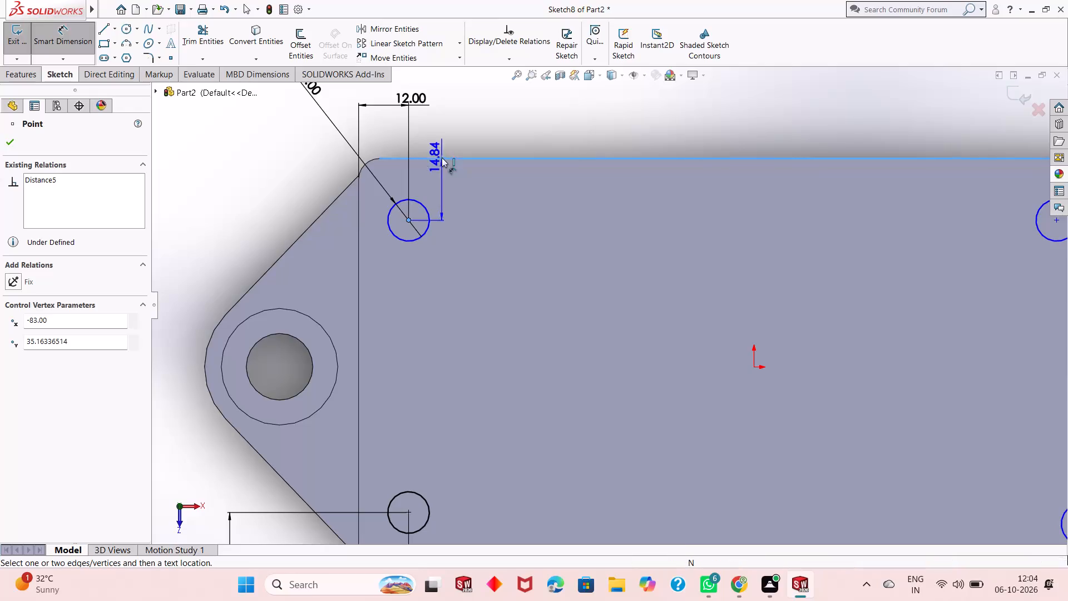
left_click(218, 189)
type("15")
key("Return")
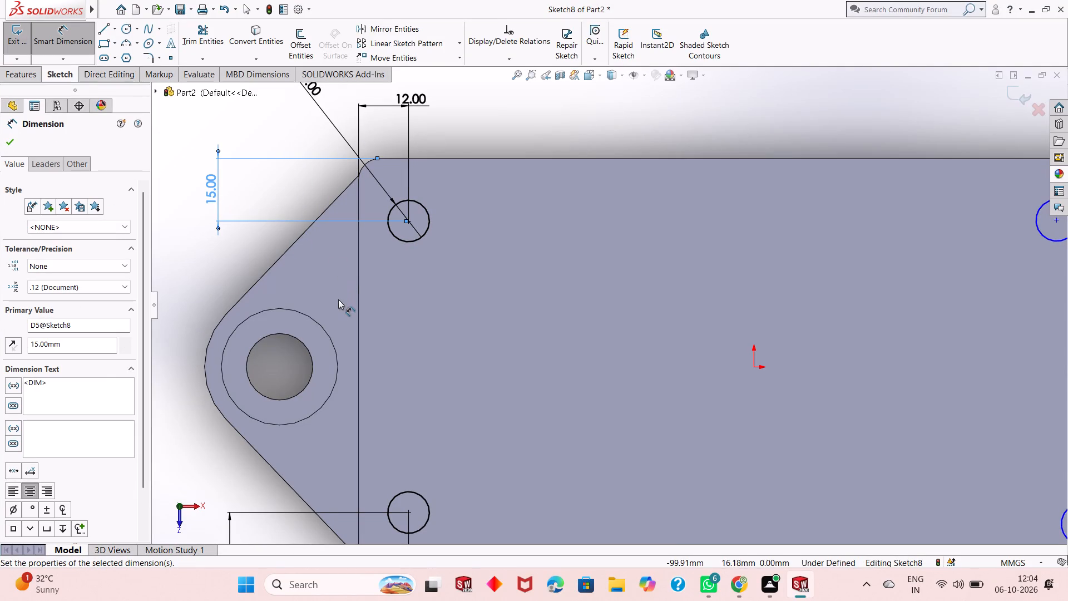
Dimension the back-right circle's centre 15 mm from the plate's back long edge.
scroll(363, 349, "up", 2)
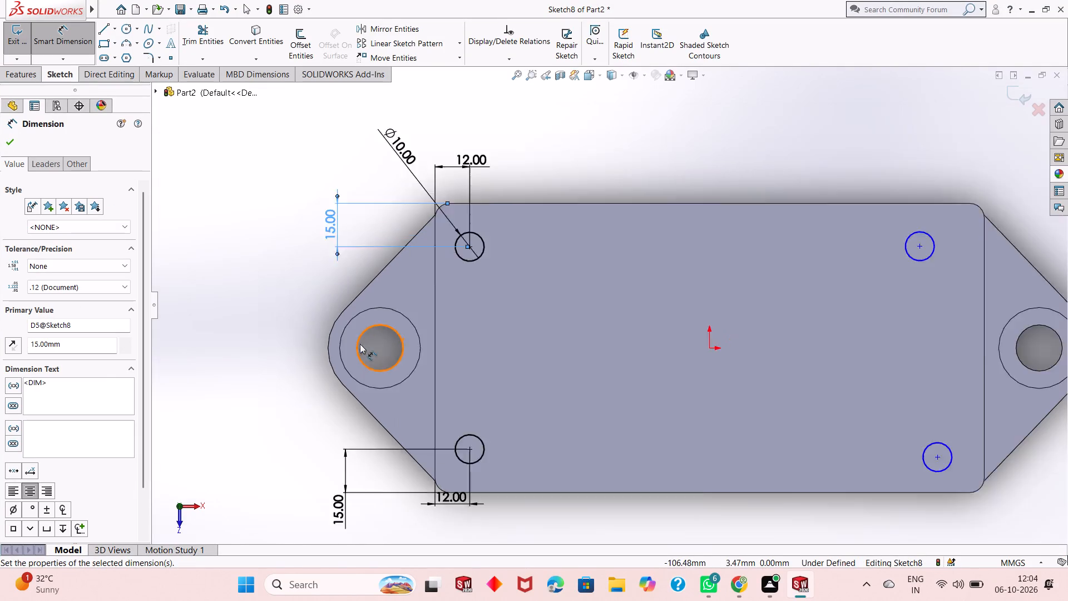
scroll(360, 344, "up", 2)
scroll(864, 263, "down", 6)
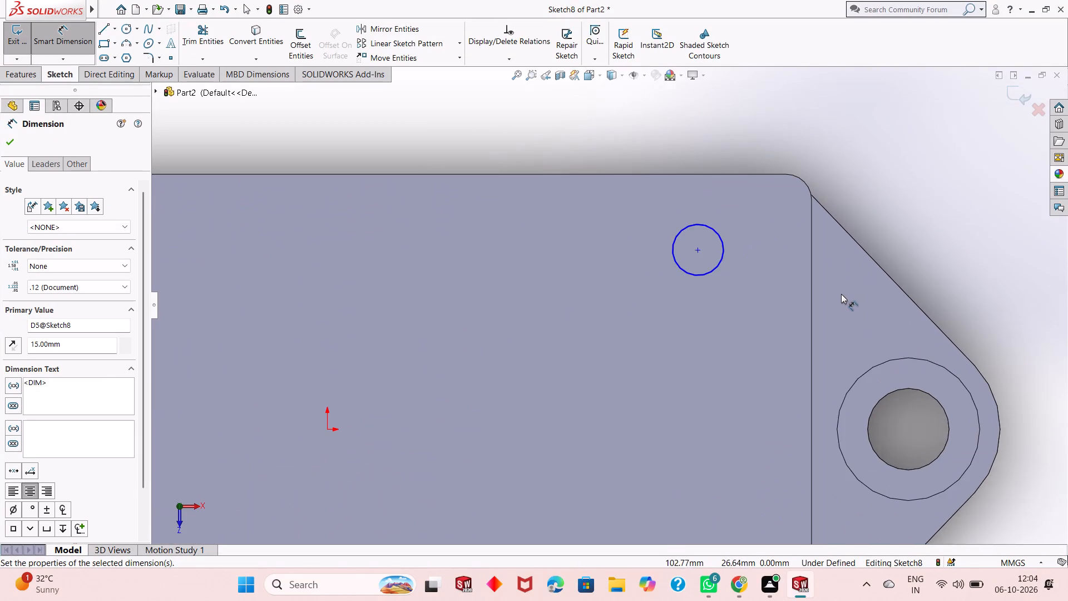
left_click(654, 239)
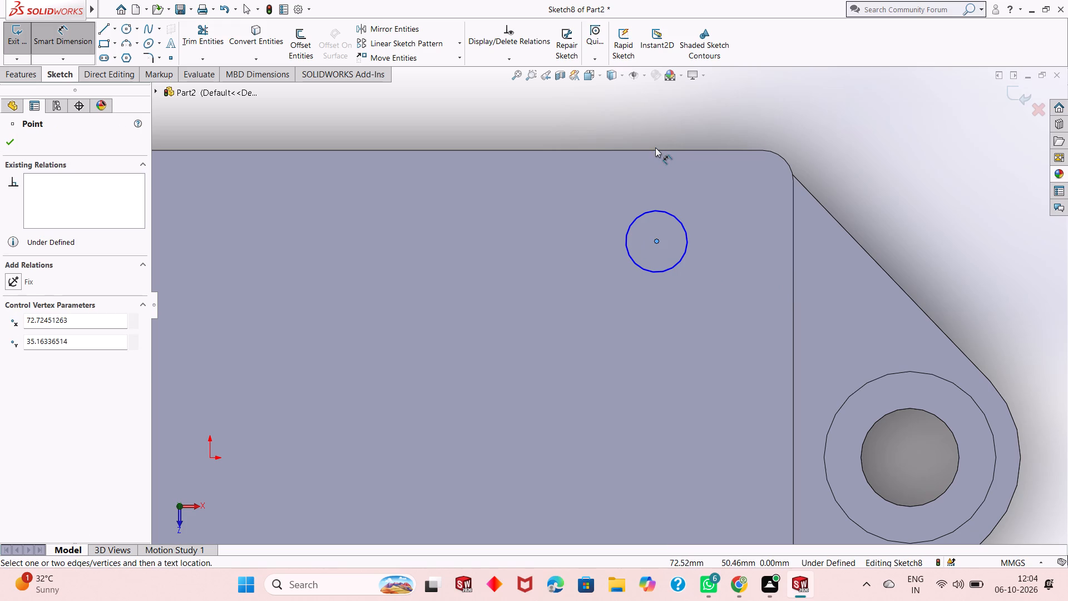
left_click(655, 147)
left_click(677, 152)
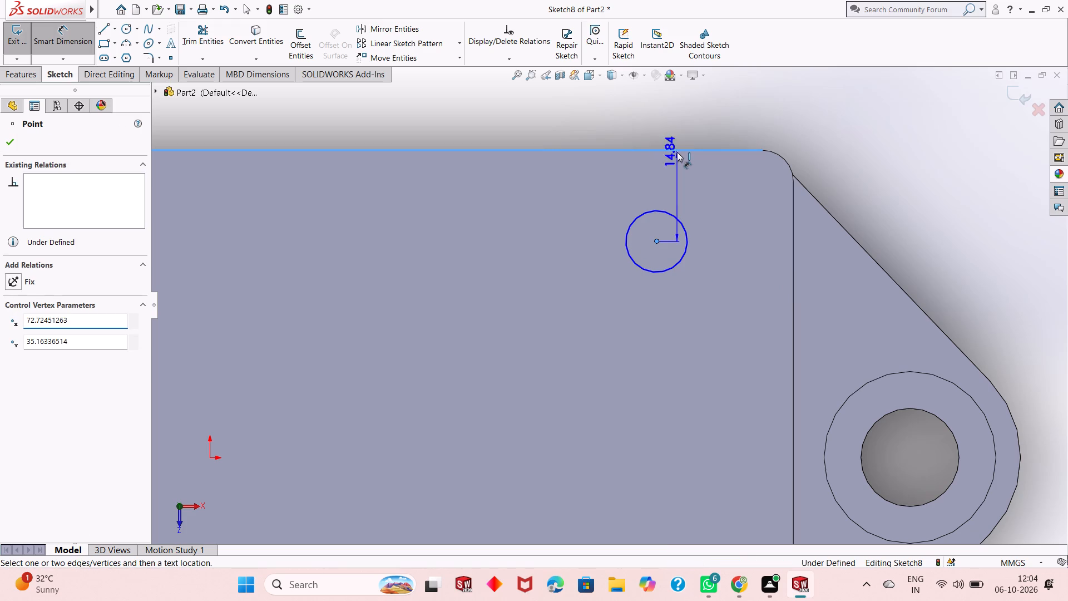
left_click(895, 154)
type("15")
key("Return")
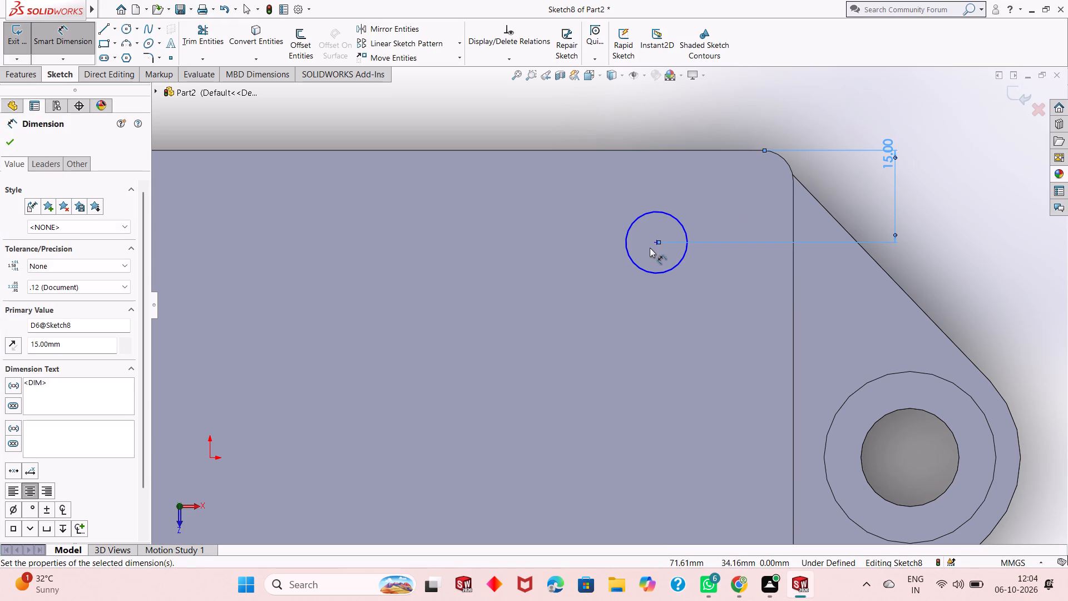
Dimension the back-right circle's centre 12 mm from the plate's right short edge.
left_click(656, 244)
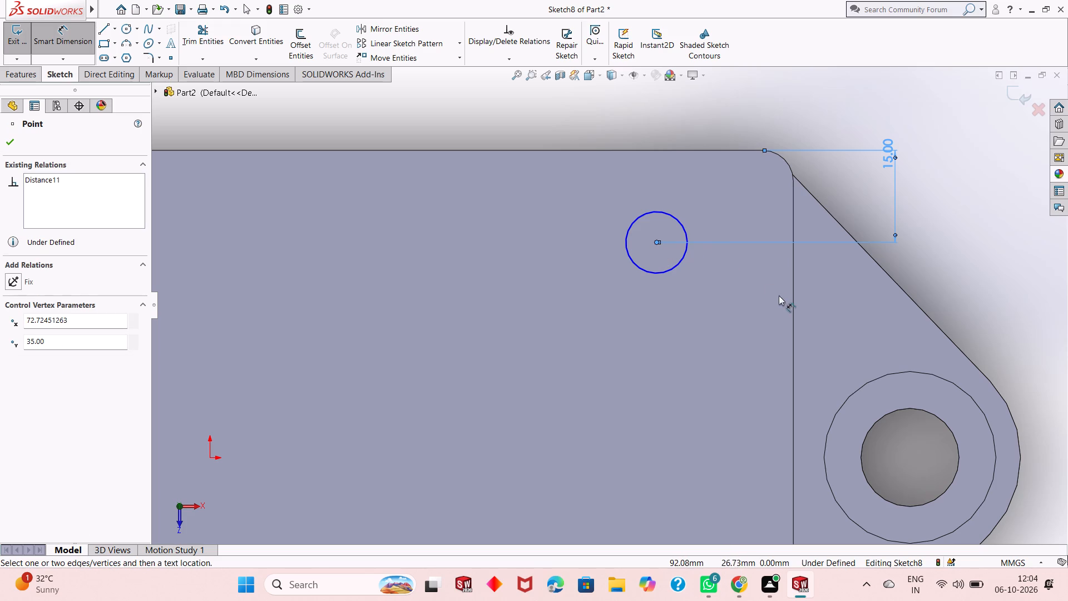
left_click(793, 349)
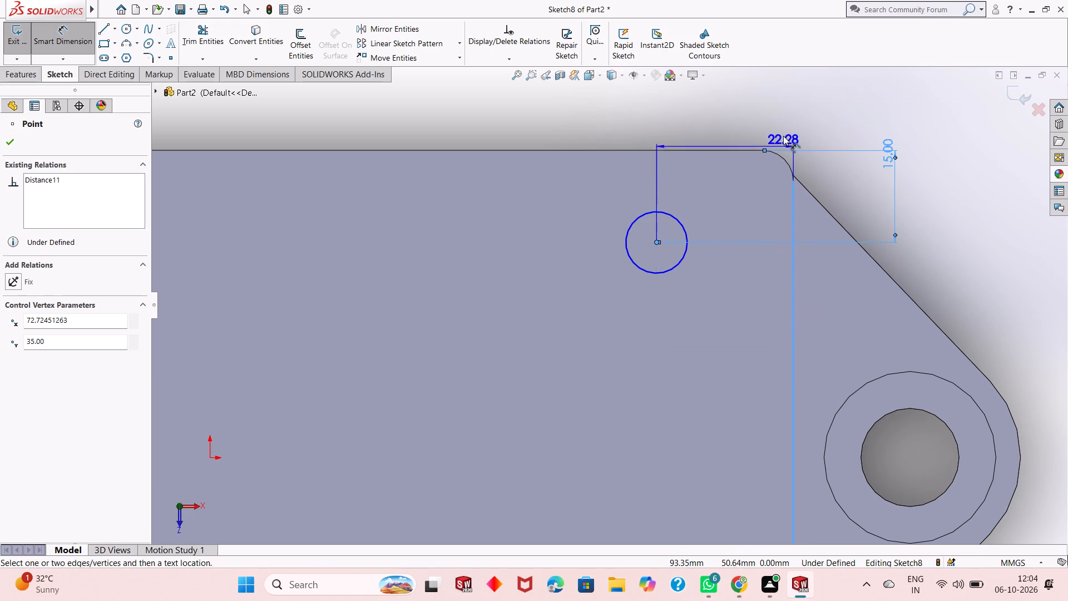
left_click(781, 113)
type("12")
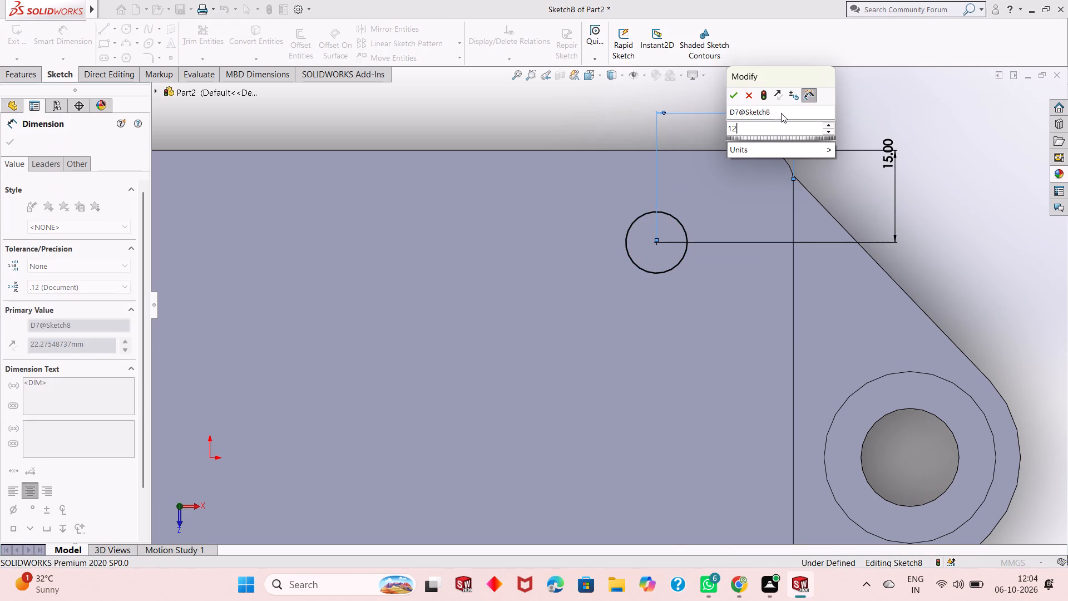
key("Return")
Dimension the front-right circle's centre 12 mm from the plate's right short edge.
scroll(756, 268, "up", 6)
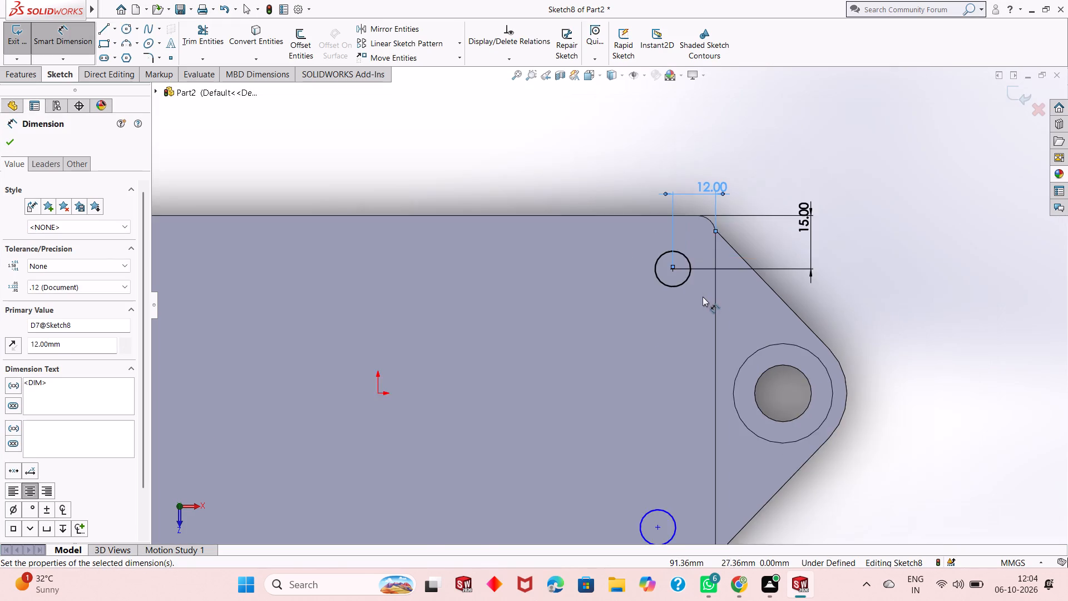
scroll(703, 297, "up", 2)
scroll(632, 495, "down", 3)
scroll(661, 405, "down", 2)
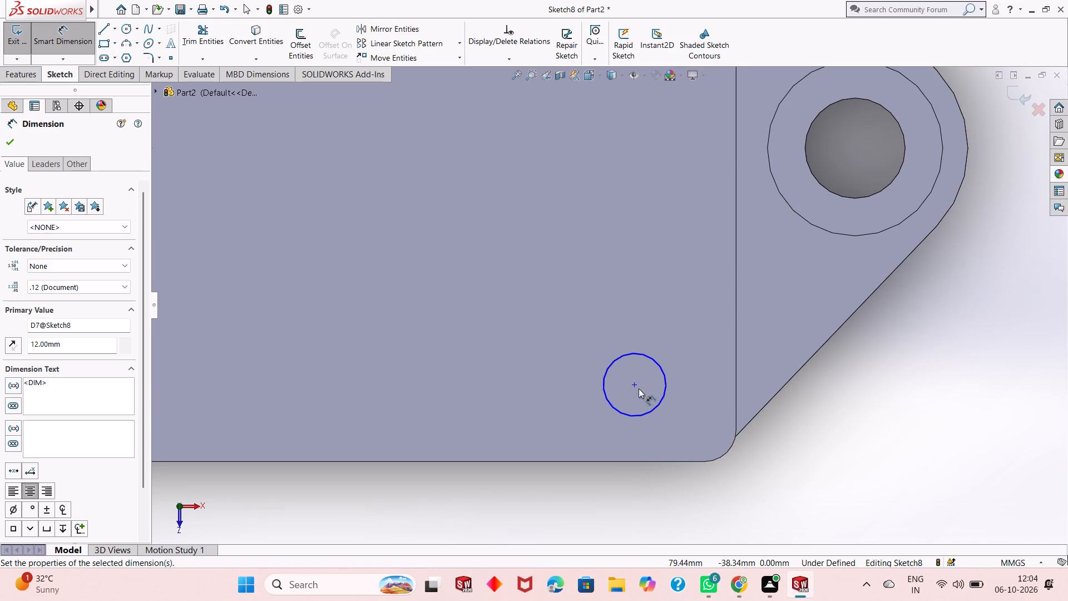
left_click(633, 385)
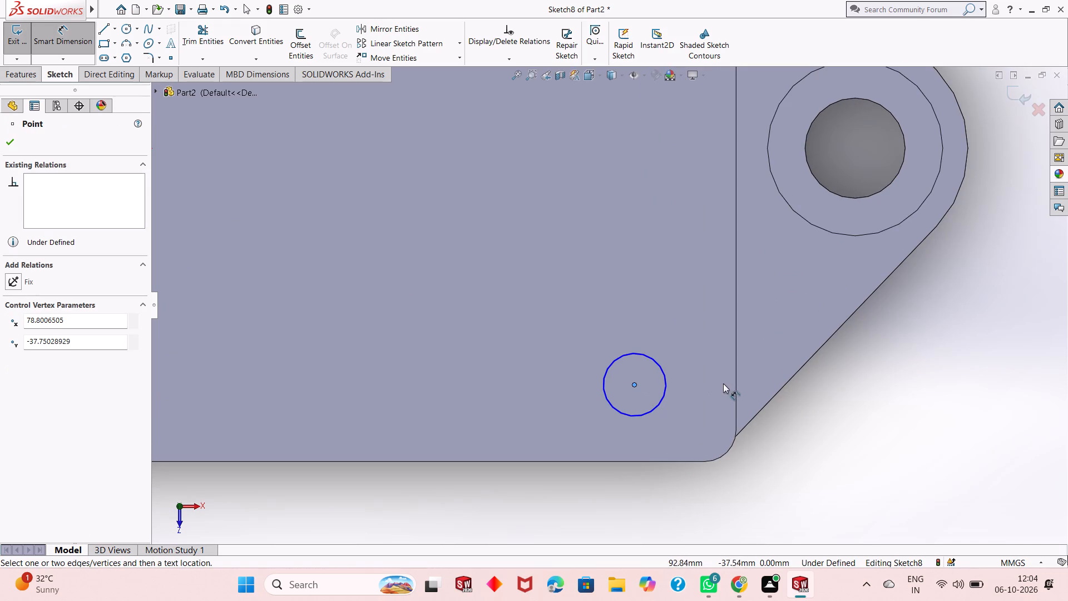
left_click(736, 369)
left_click(734, 386)
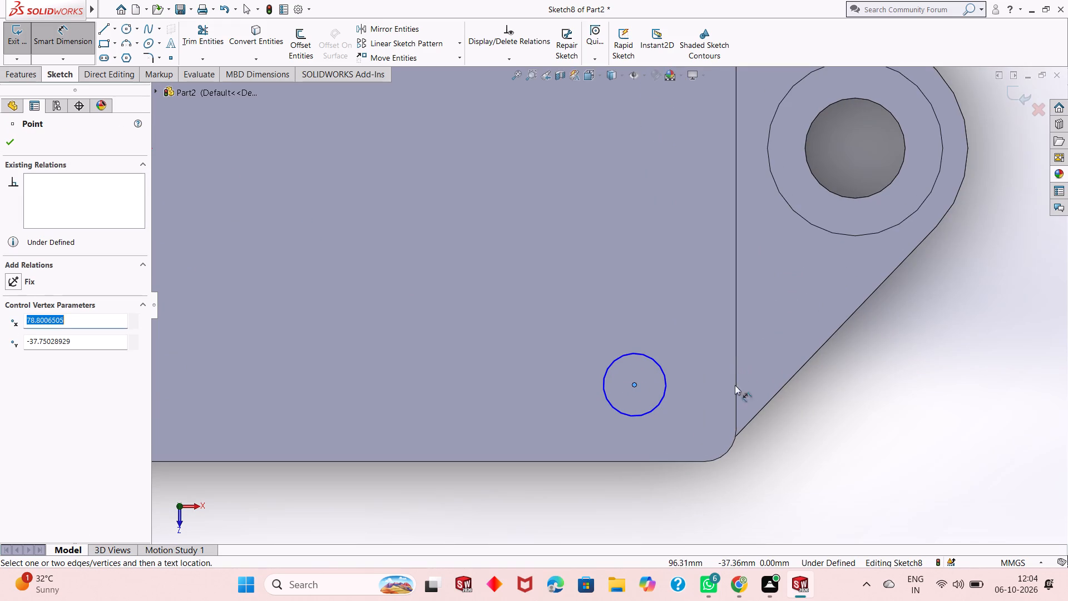
left_click(735, 362)
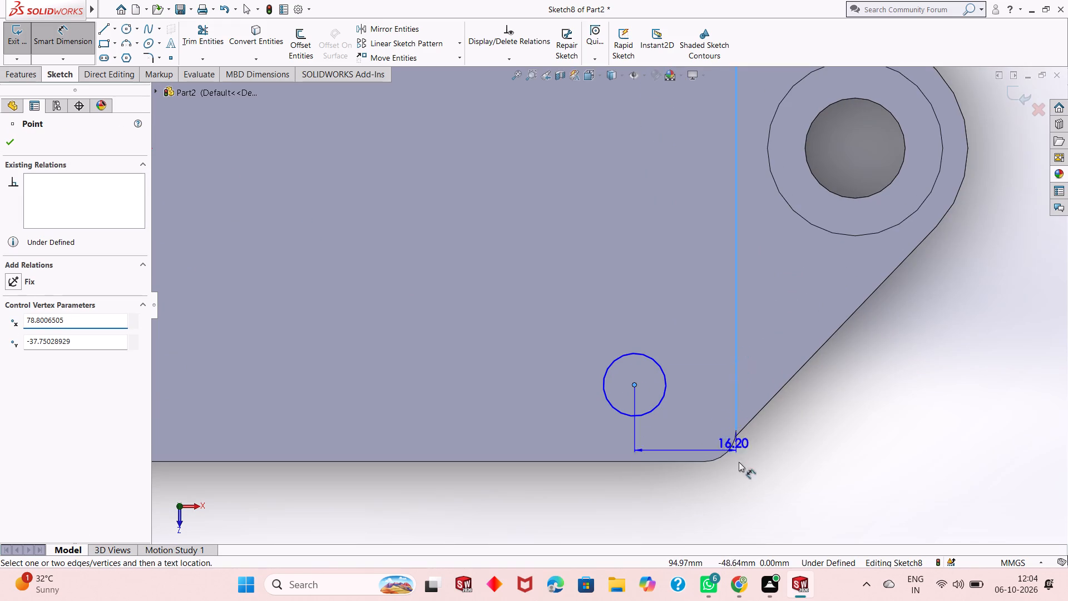
left_click(742, 515)
type("12")
key("Return")
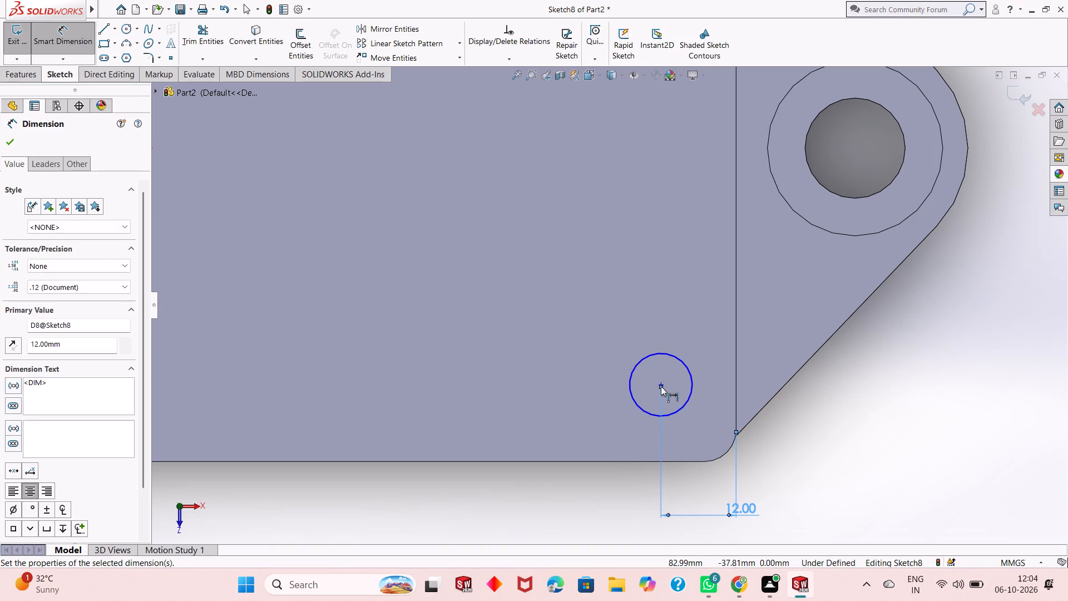
Dimension the front-right circle's centre 15 mm from the plate's front long edge, and end dimensioning.
left_click(661, 383)
left_click(670, 460)
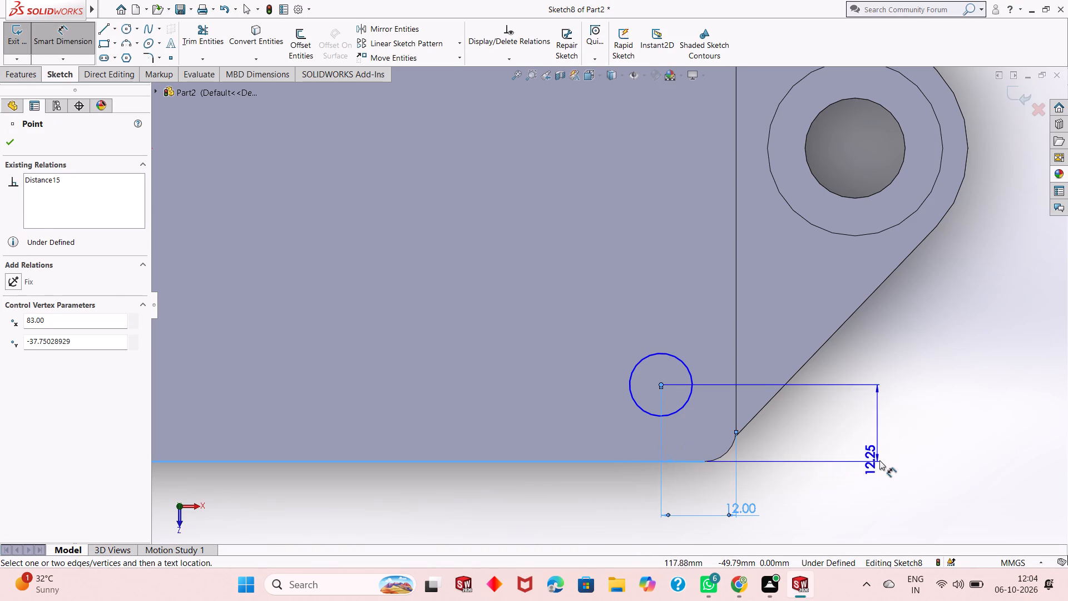
left_click(881, 460)
type("15")
key("Return")
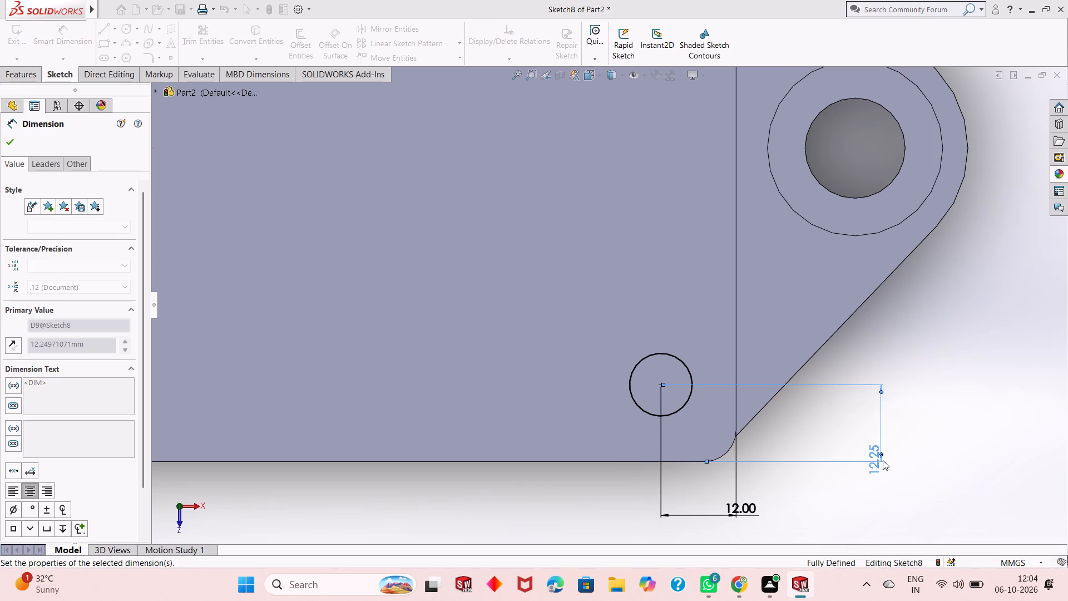
scroll(673, 468, "up", 6)
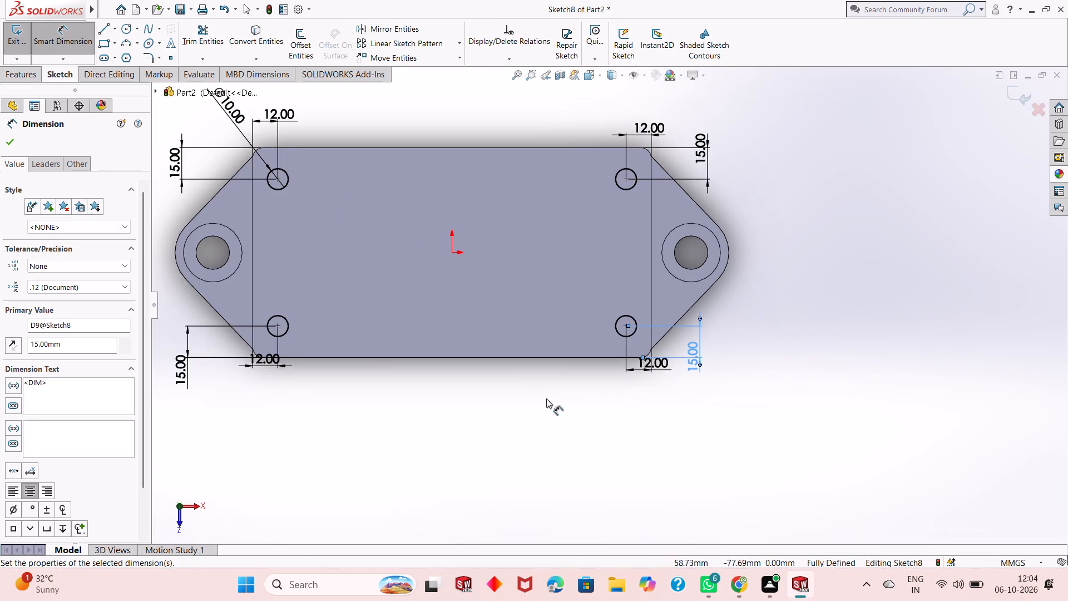
scroll(496, 346, "up", 1)
scroll(461, 190, "down", 2)
scroll(468, 314, "up", 1)
scroll(308, 275, "down", 1)
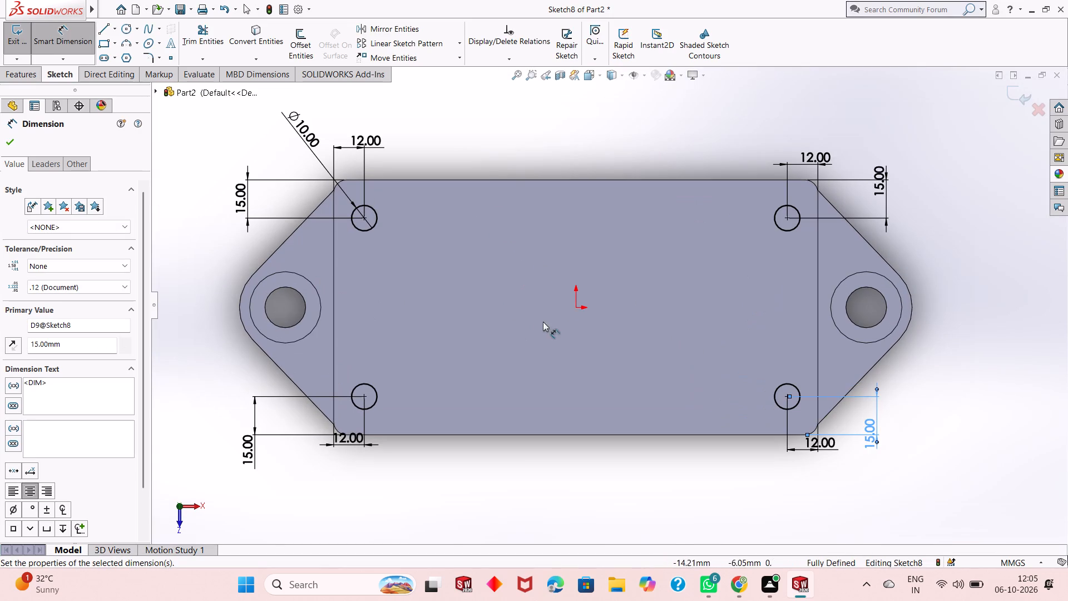
right_click(521, 460)
left_click(552, 493)
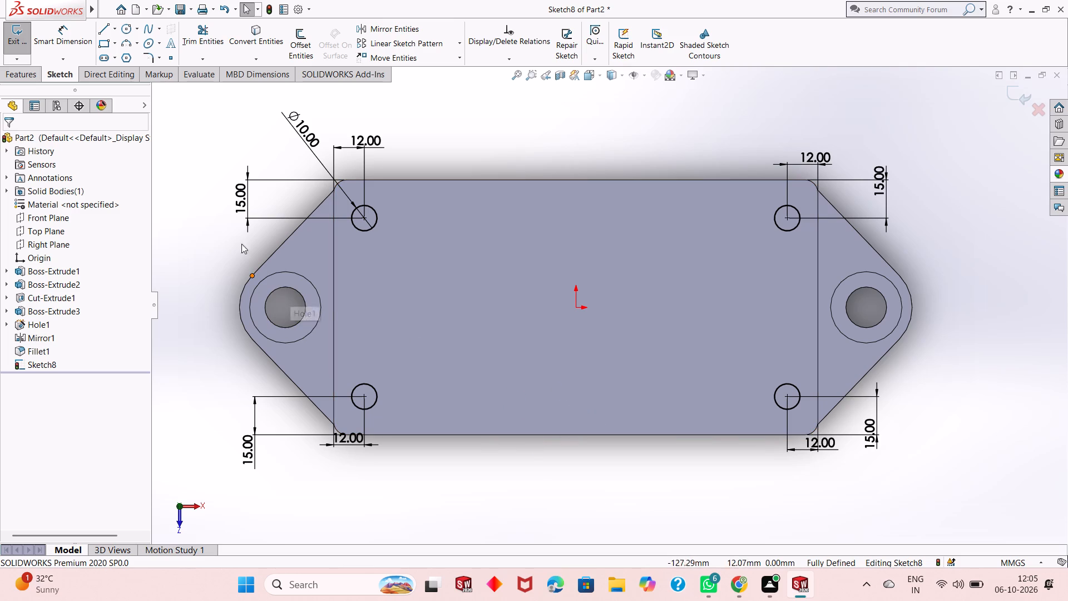
Sketch a larger circle of about 10 mm radius concentric with each of the four small corner circles.
left_click(126, 28)
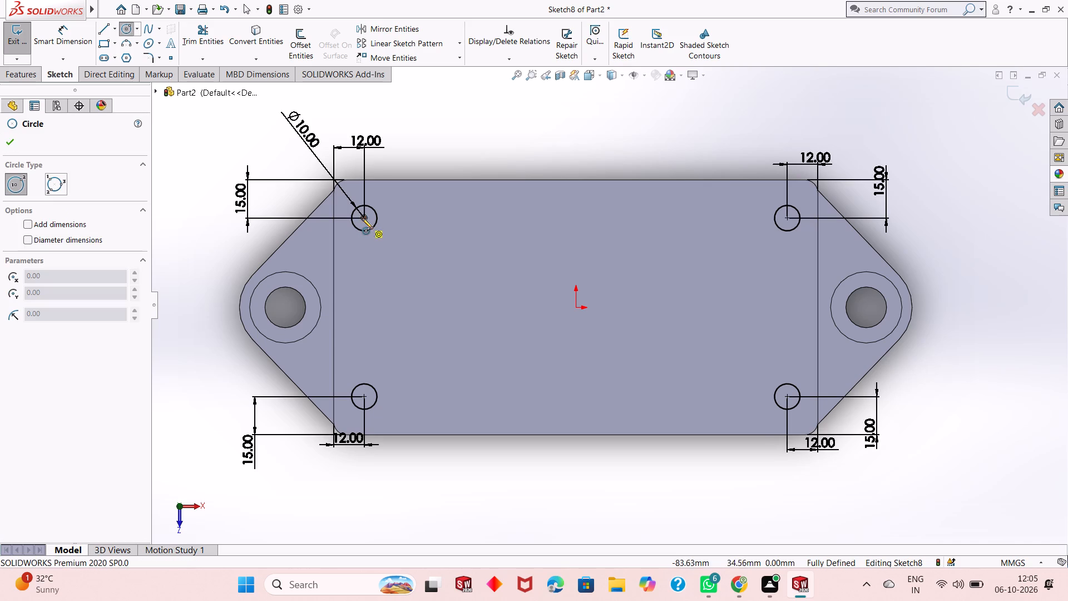
left_click(364, 218)
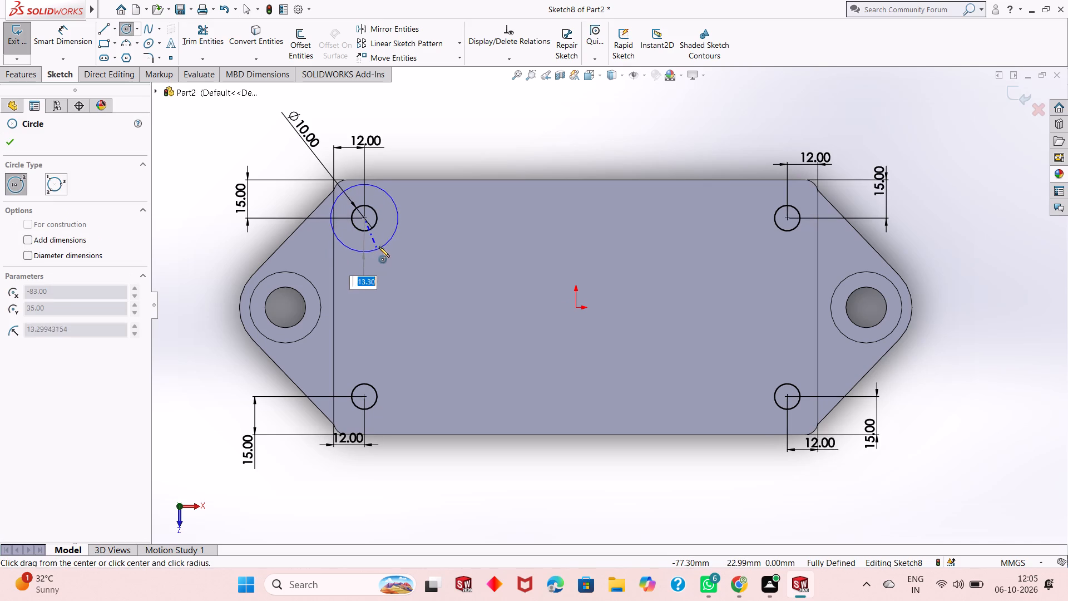
left_click(379, 237)
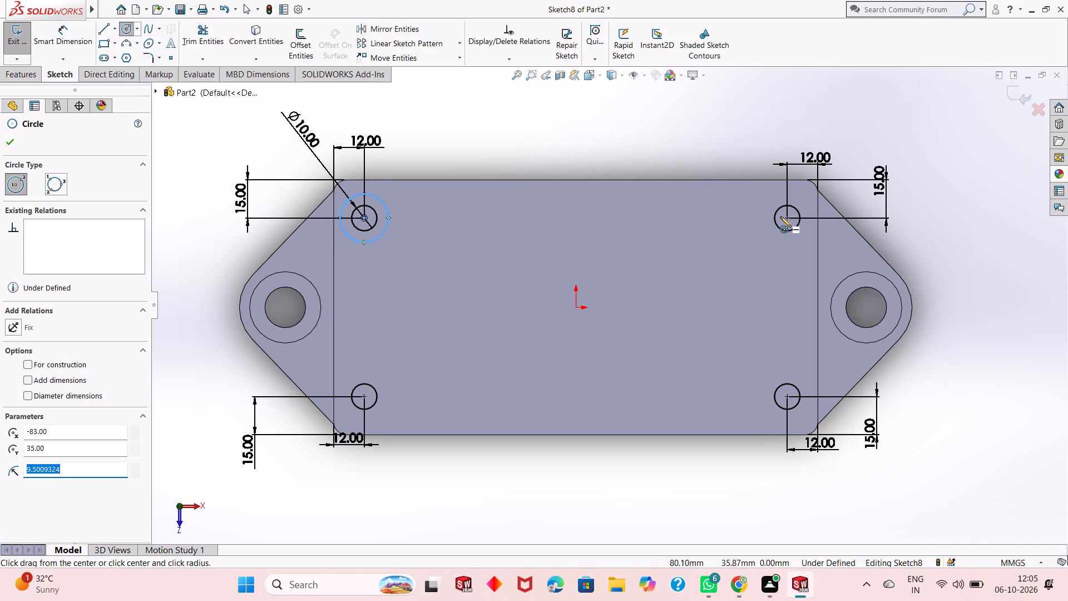
left_click(786, 218)
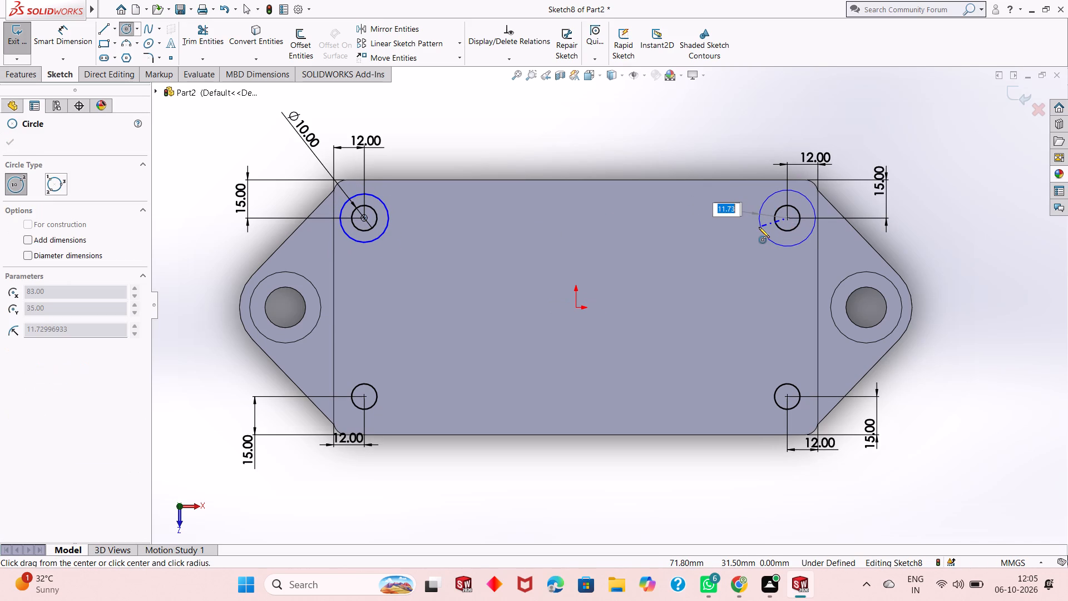
left_click(761, 221)
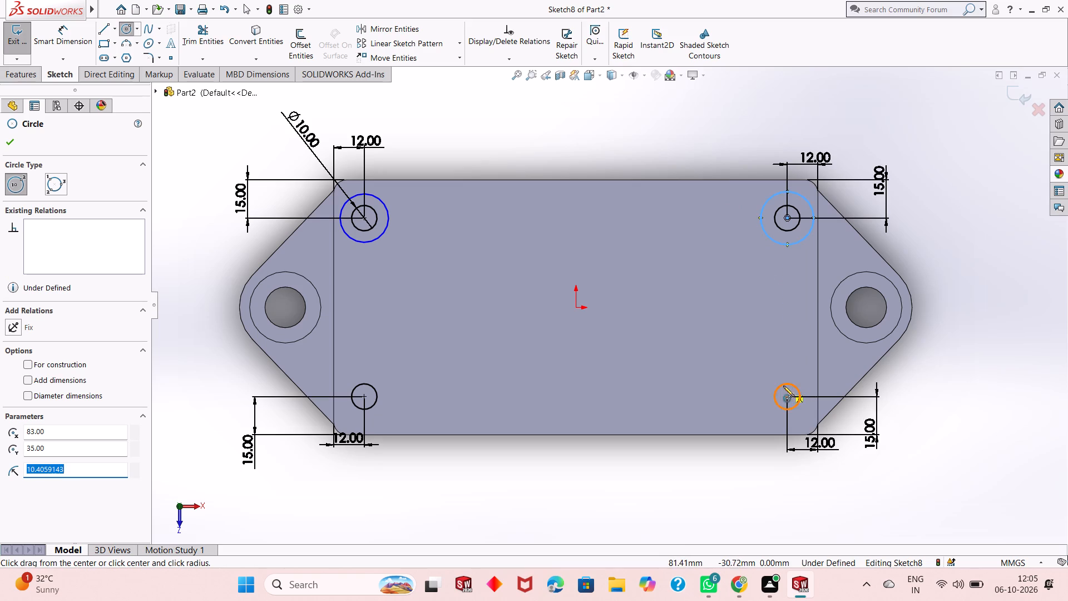
left_click(787, 394)
left_click(787, 371)
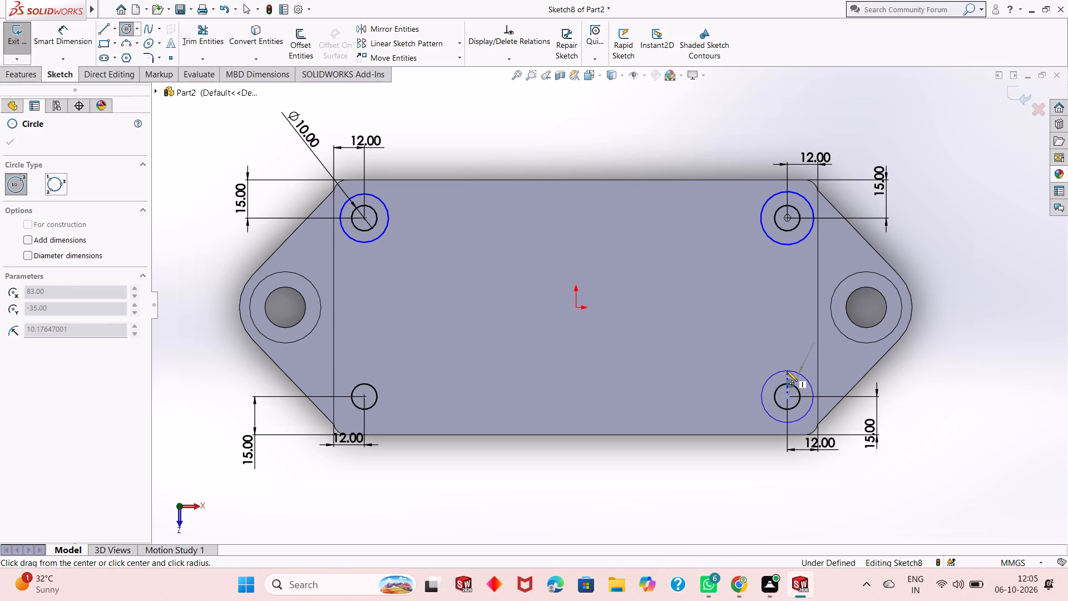
left_click(367, 395)
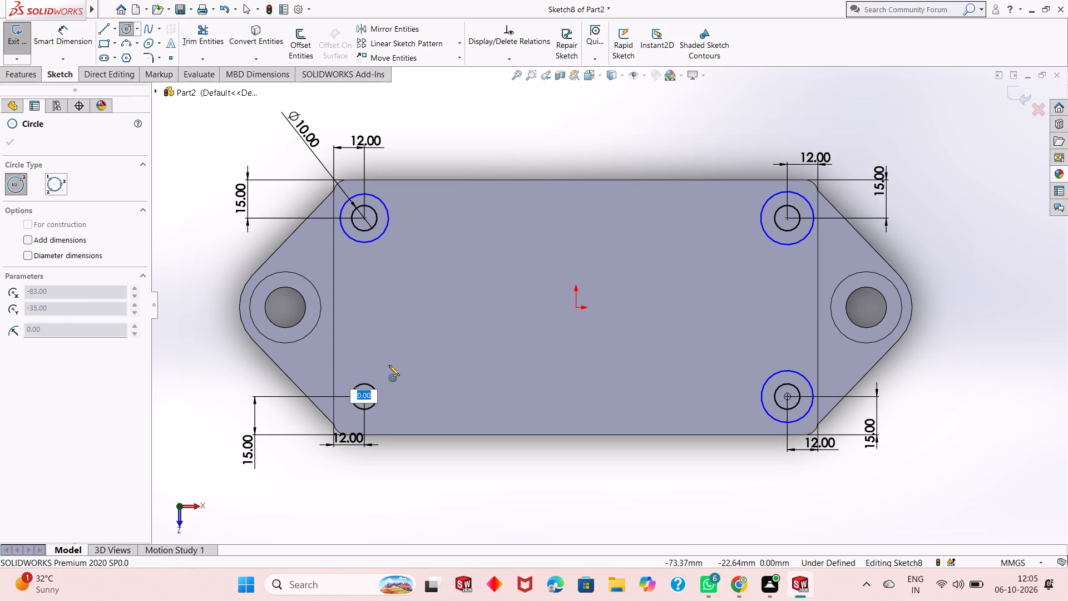
key("Escape")
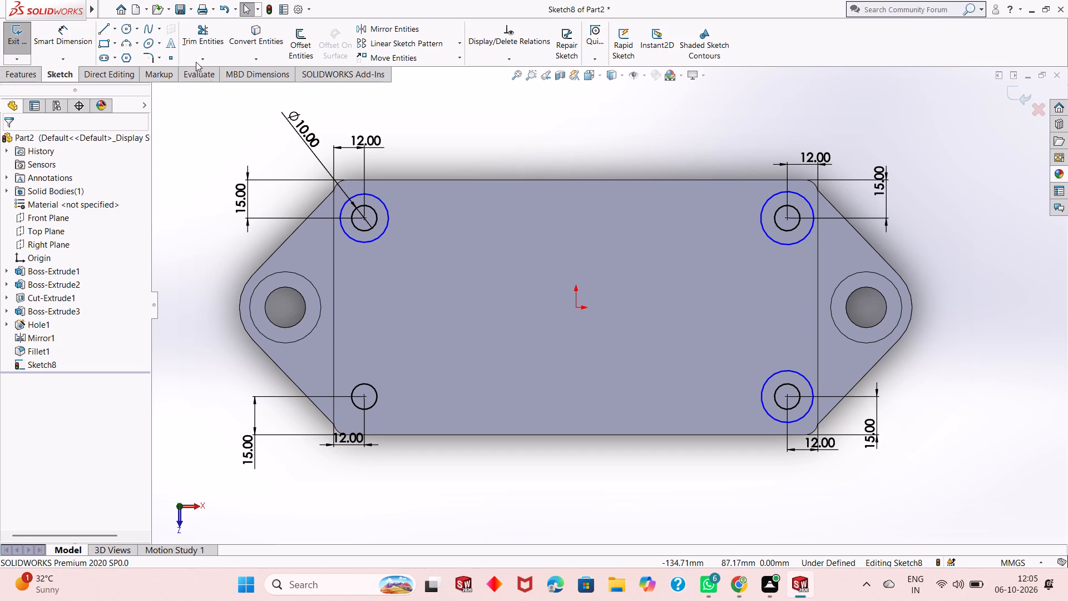
left_click(125, 29)
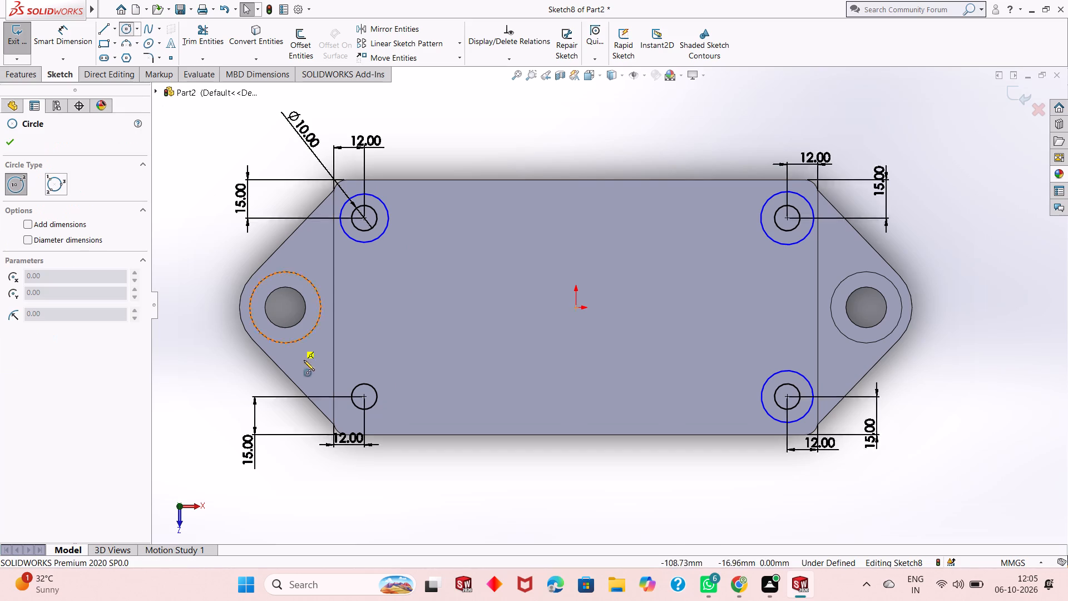
left_click(363, 395)
left_click(375, 375)
right_click(207, 412)
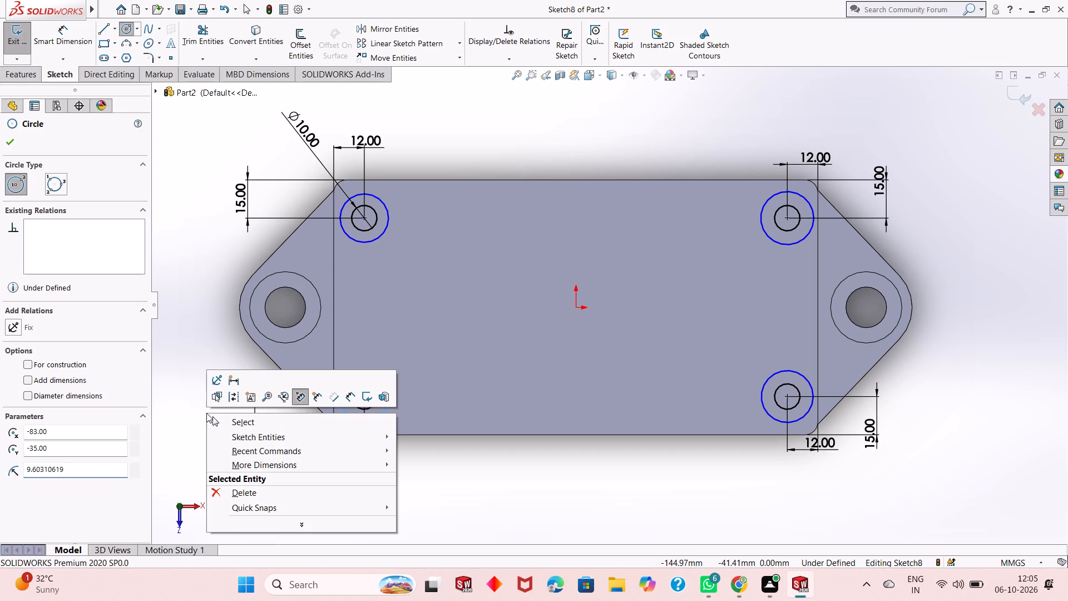
left_click(219, 417)
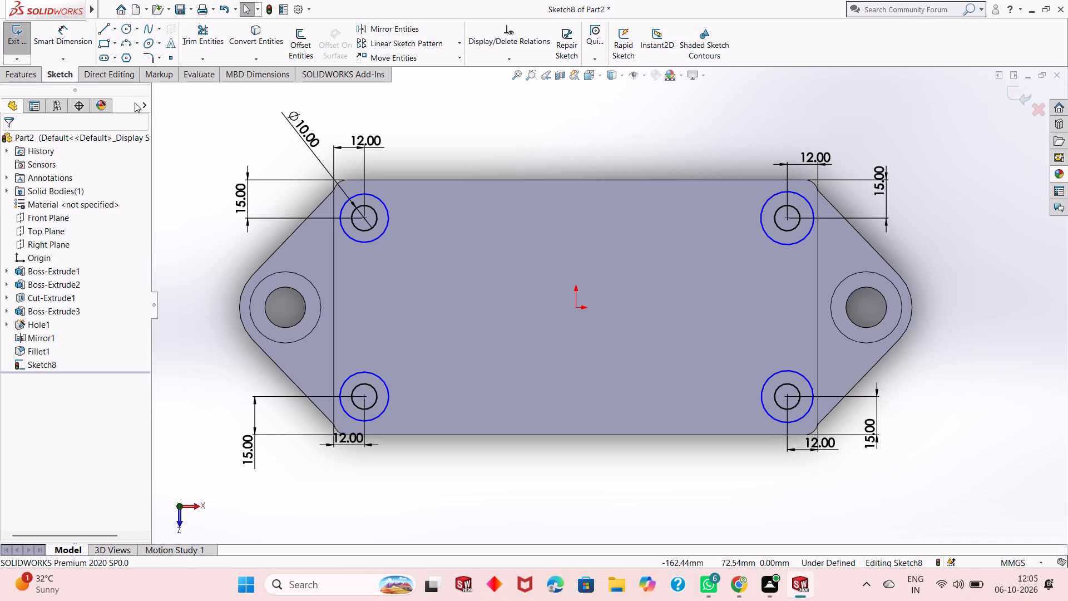
Dimension the back-left outer circle's diameter as 20 mm.
left_click(77, 45)
left_click(354, 242)
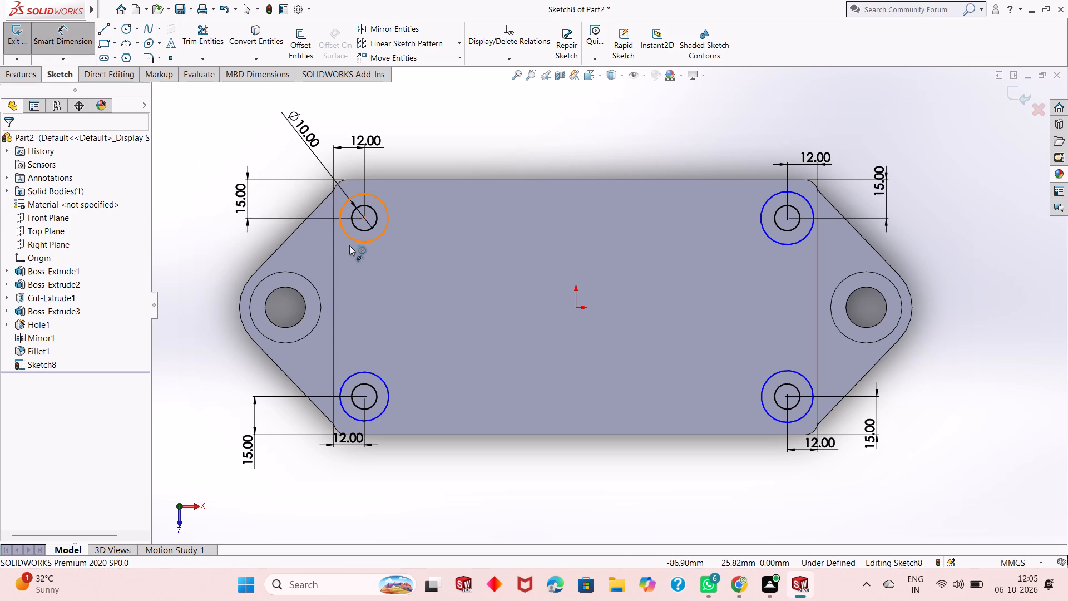
left_click(195, 277)
type("20")
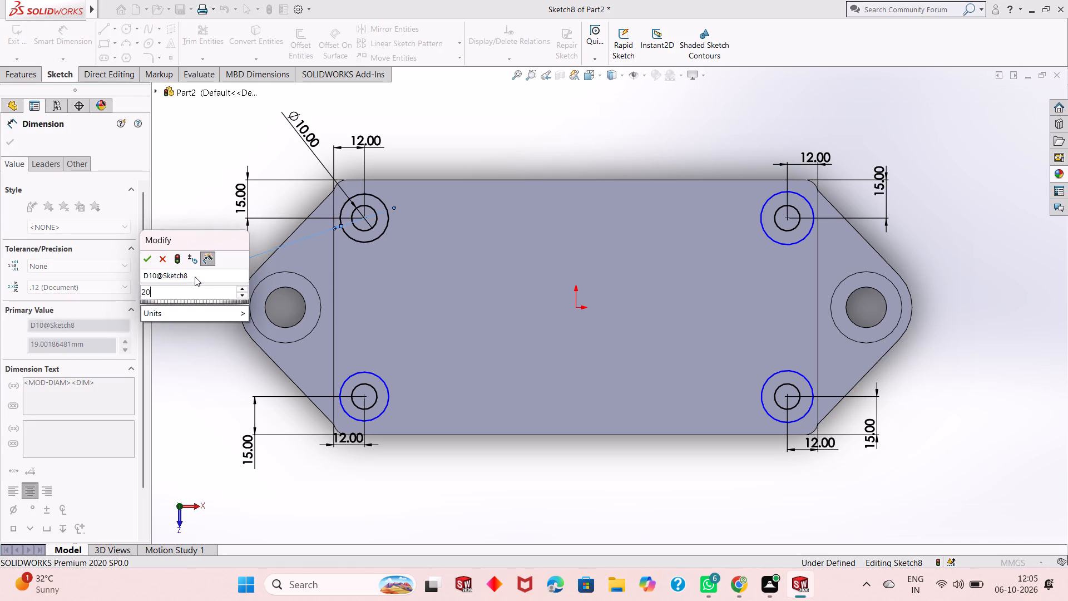
key("Return")
right_click(176, 360)
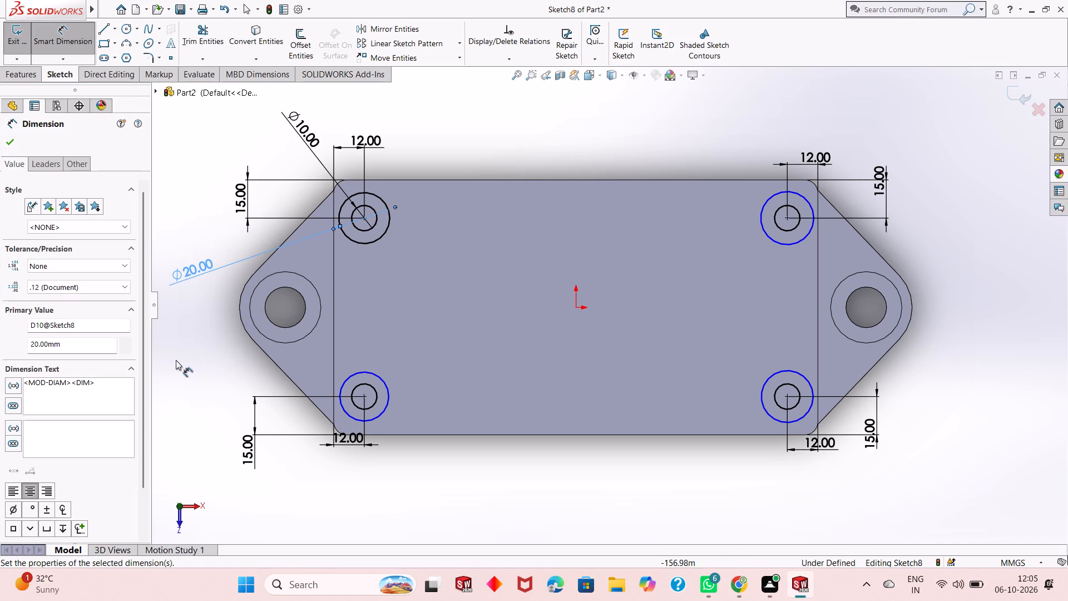
left_click(200, 396)
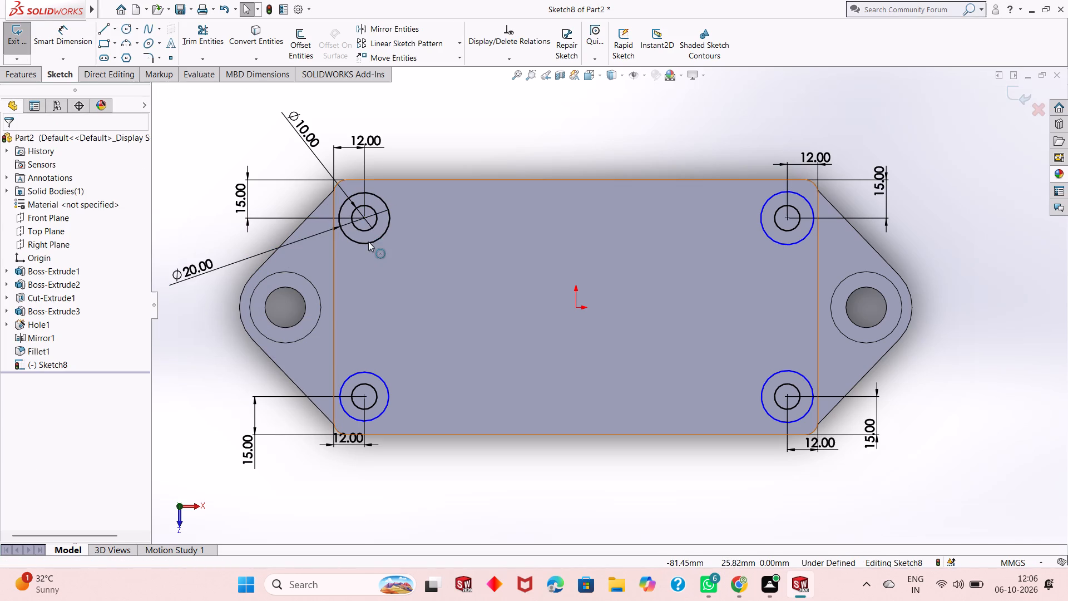
Add an Equal relation among the four outer corner circles.
left_click(368, 242)
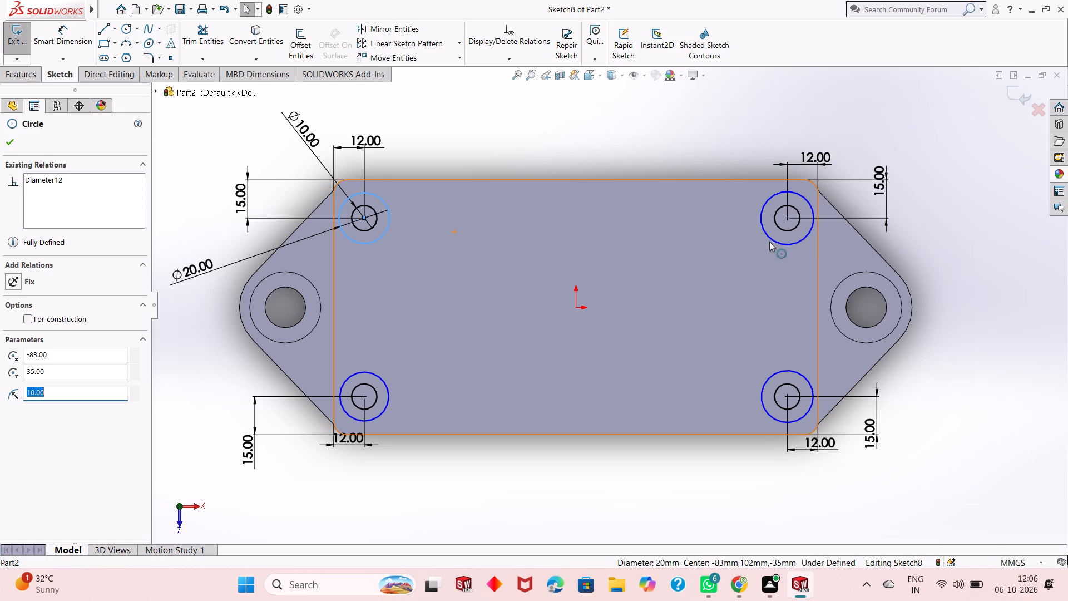
left_click(772, 240, "ctrl")
left_click(784, 373, "ctrl")
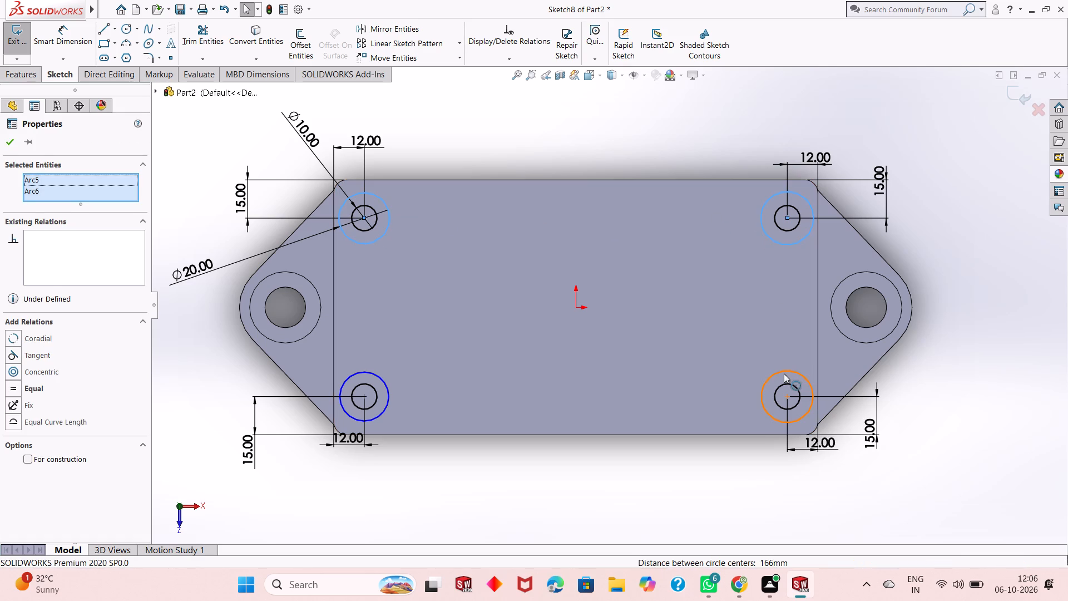
left_click(385, 395, "ctrl")
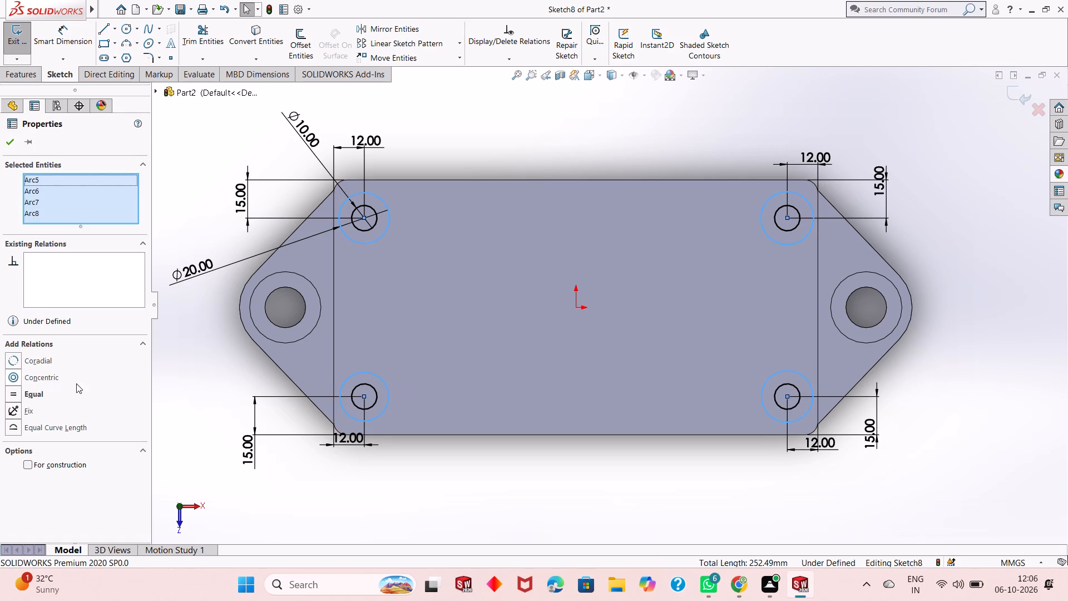
left_click(14, 395)
left_click(8, 139)
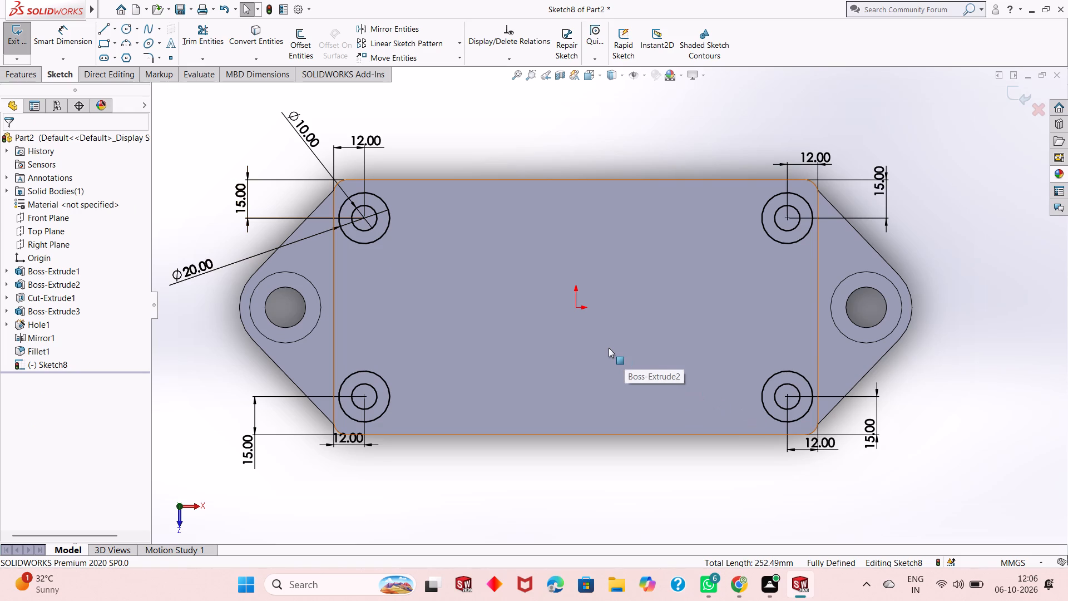
Sketch a 146 mm horizontal line between the facing sides of the two back outer circles.
left_click(105, 24)
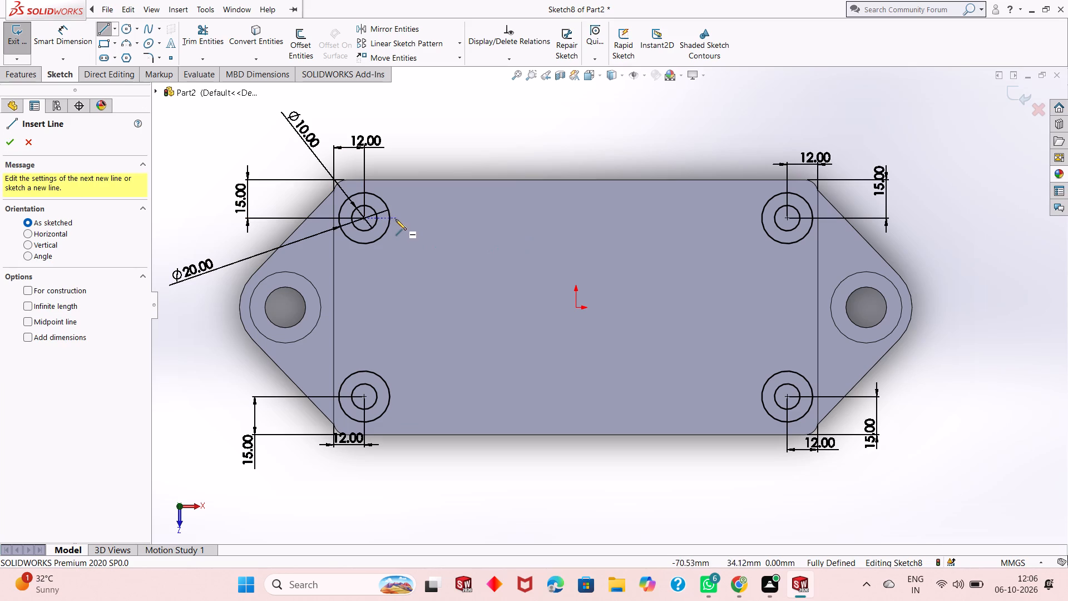
left_click(390, 218)
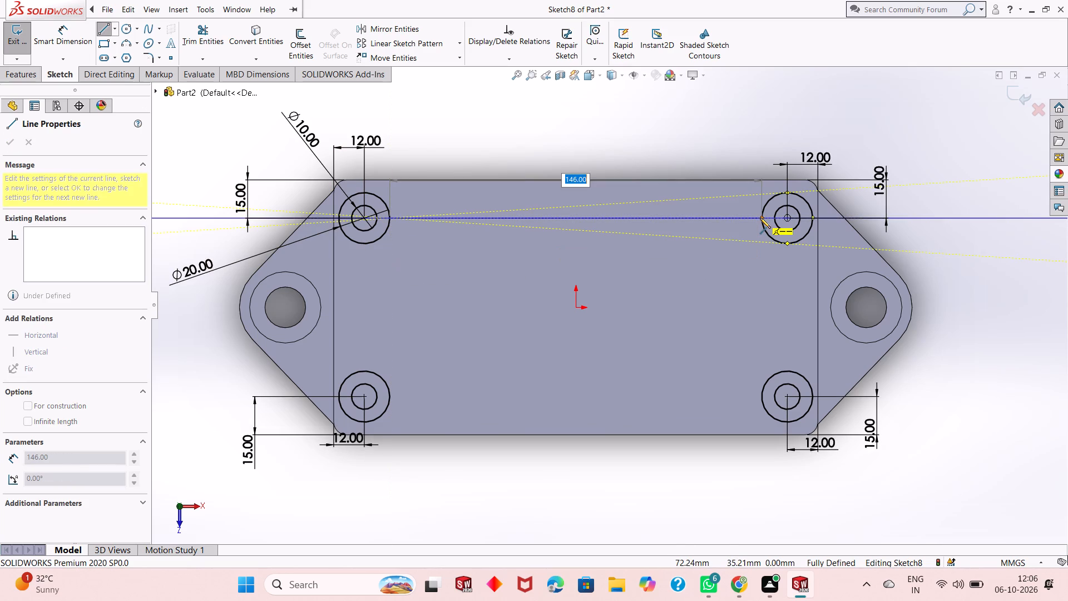
scroll(759, 220, "down", 2)
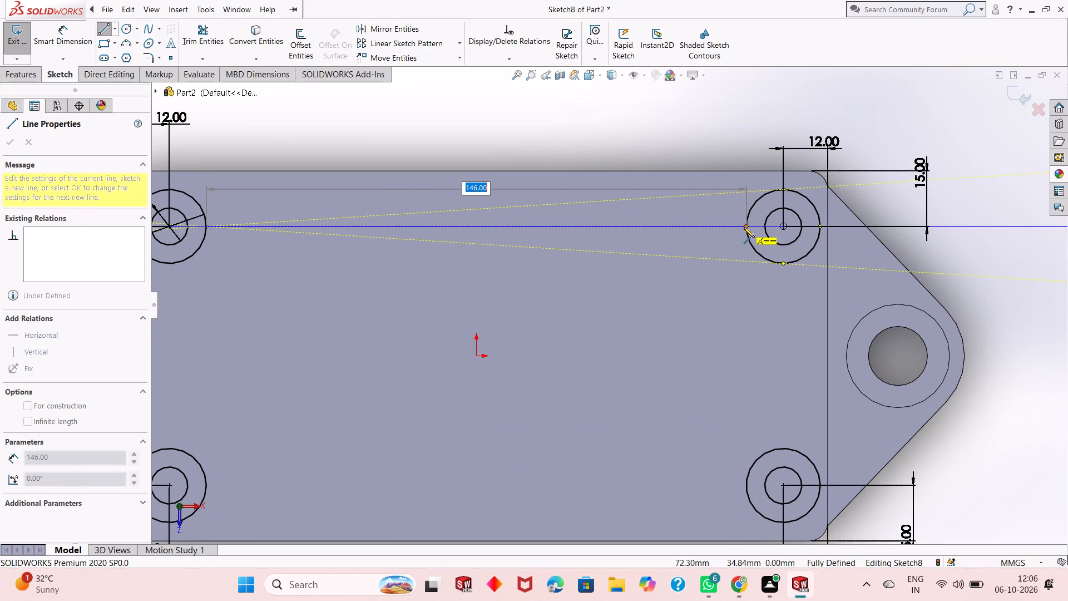
left_click(744, 227)
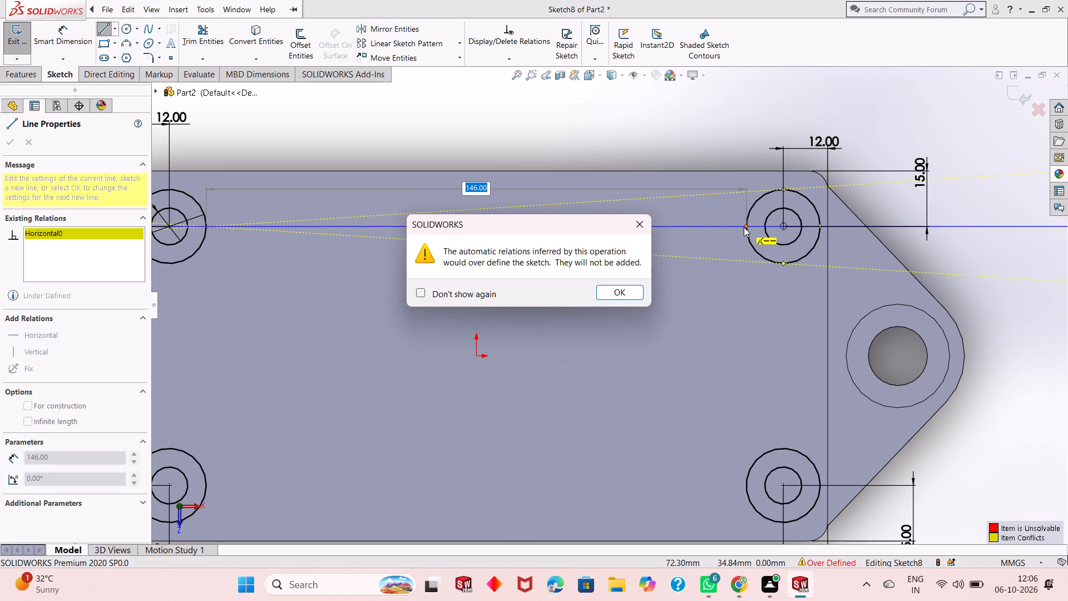
key("Escape")
key("Escape")
key("Escape")
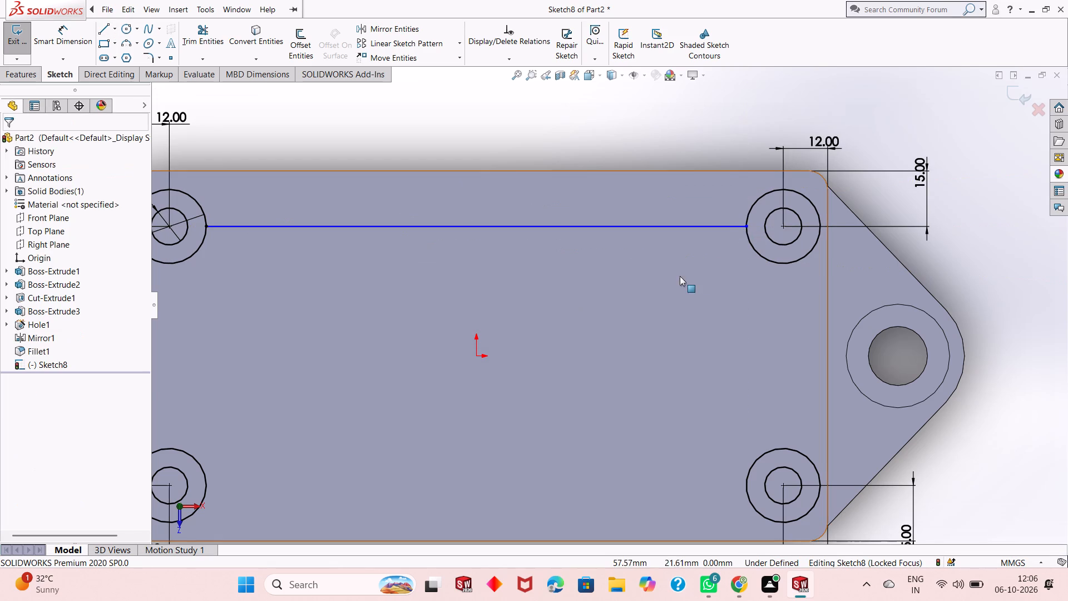
Sketch a 146 mm horizontal line between the facing sides of the two front outer circles, and end the line chain.
scroll(645, 269, "up", 2)
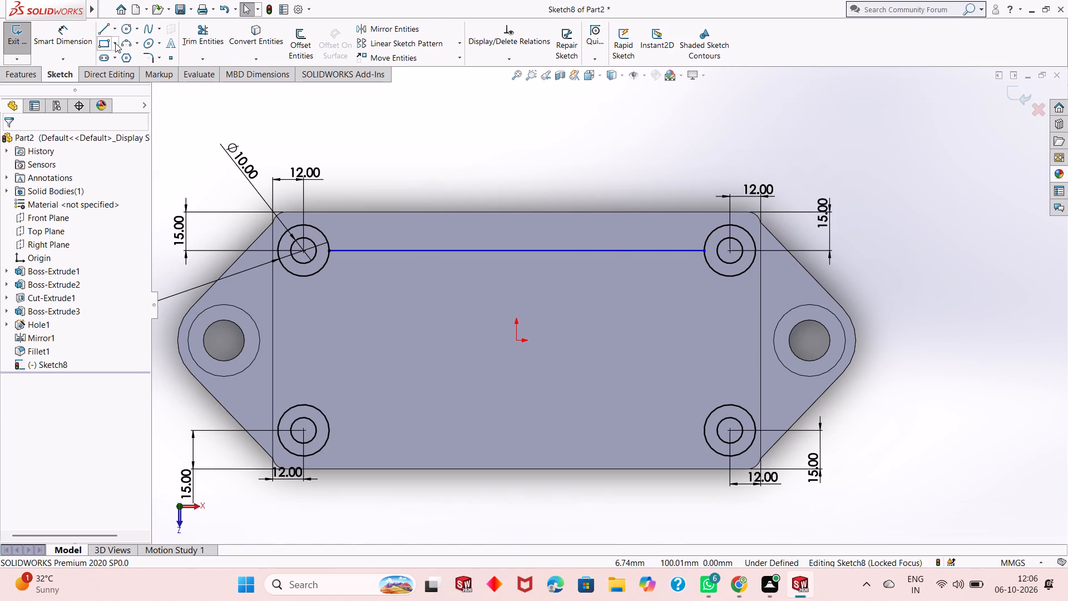
left_click(100, 27)
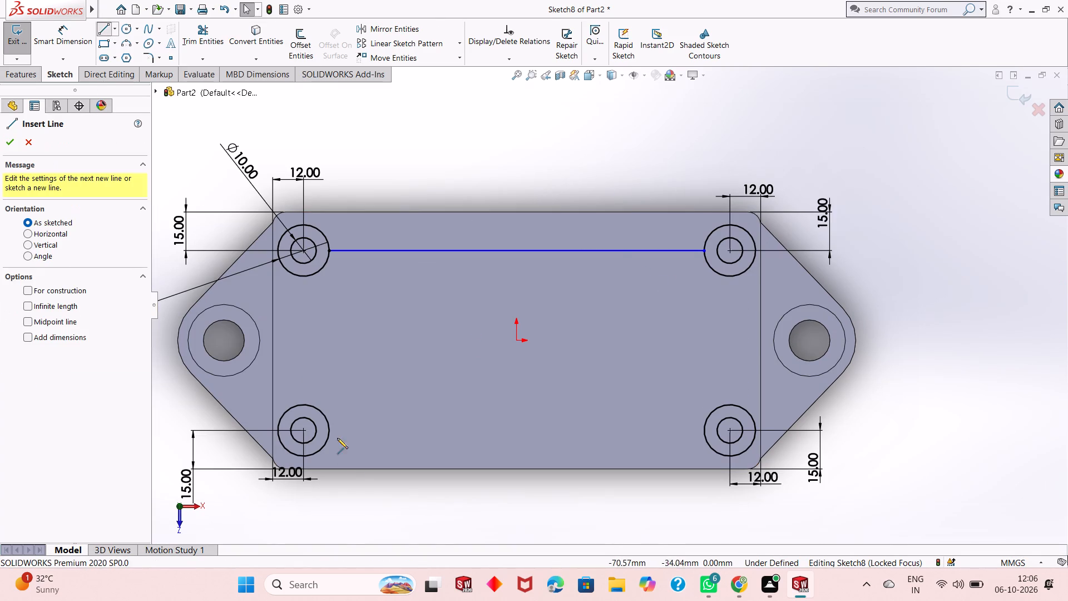
left_click(328, 430)
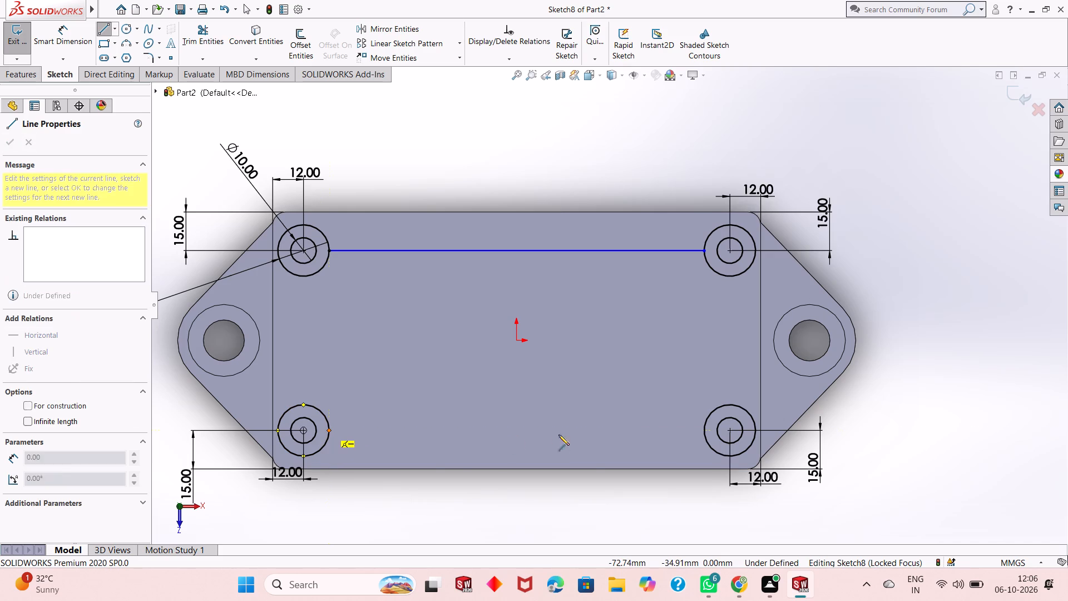
left_click(705, 430)
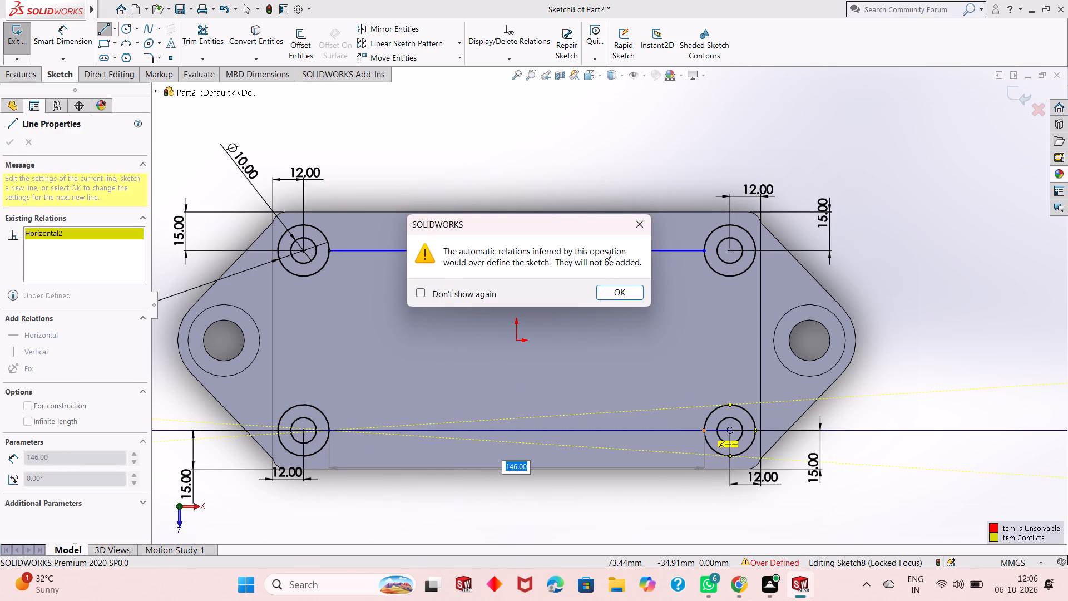
left_click(623, 288)
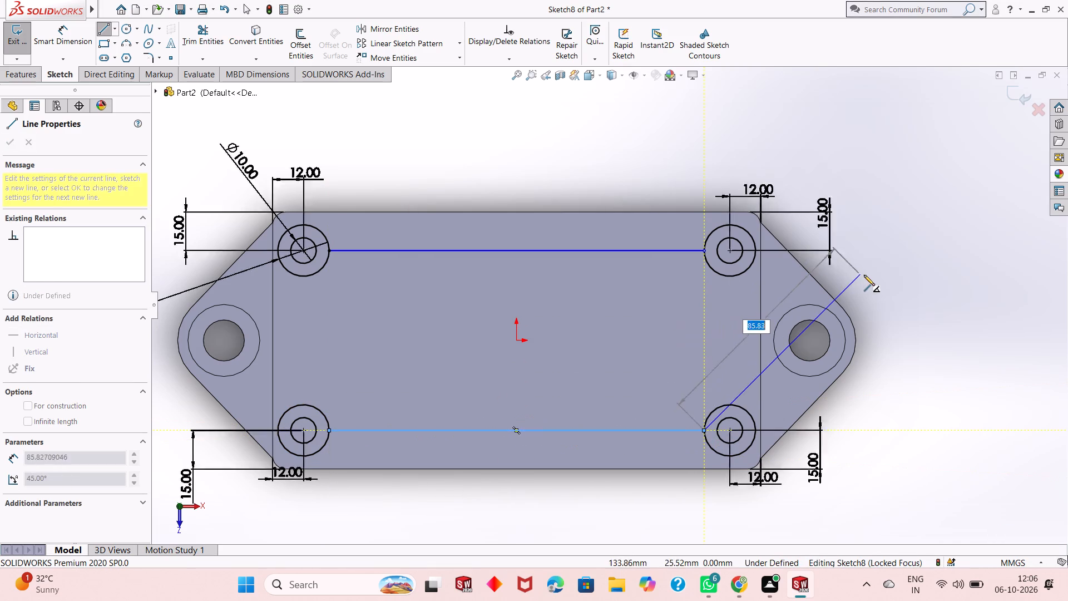
right_click(864, 275)
left_click(883, 283)
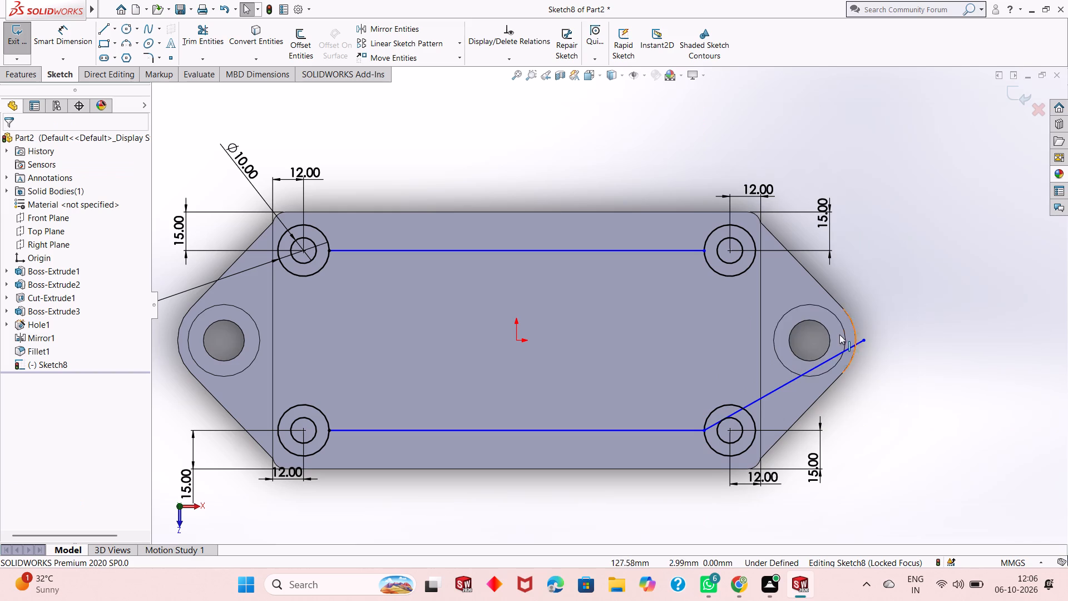
Delete the stray diagonal line running from the front line's end to the right lug.
left_click(858, 343)
right_click(886, 300)
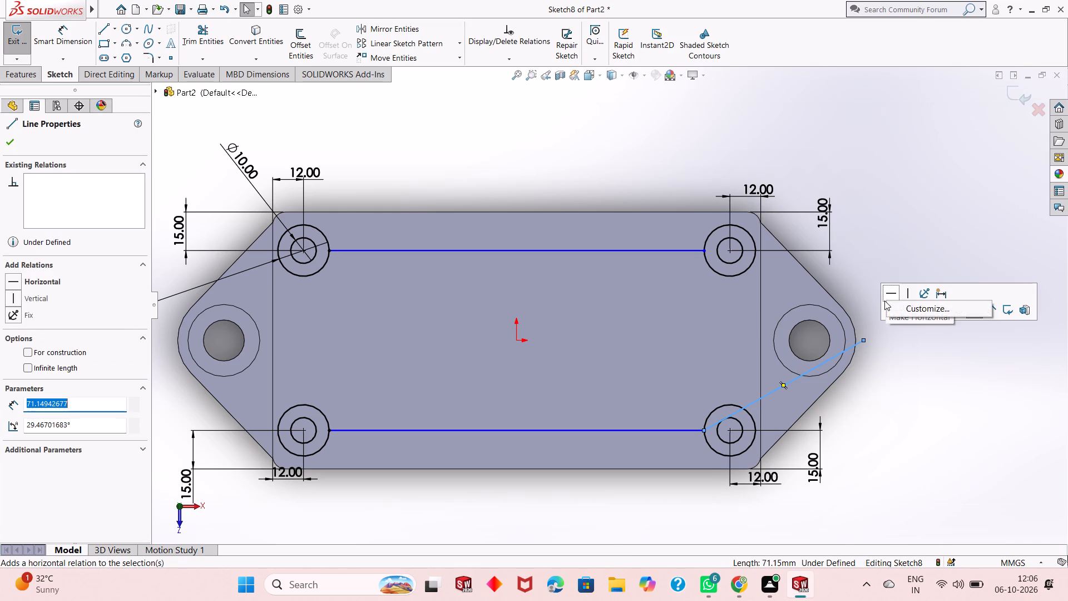
right_click(876, 258)
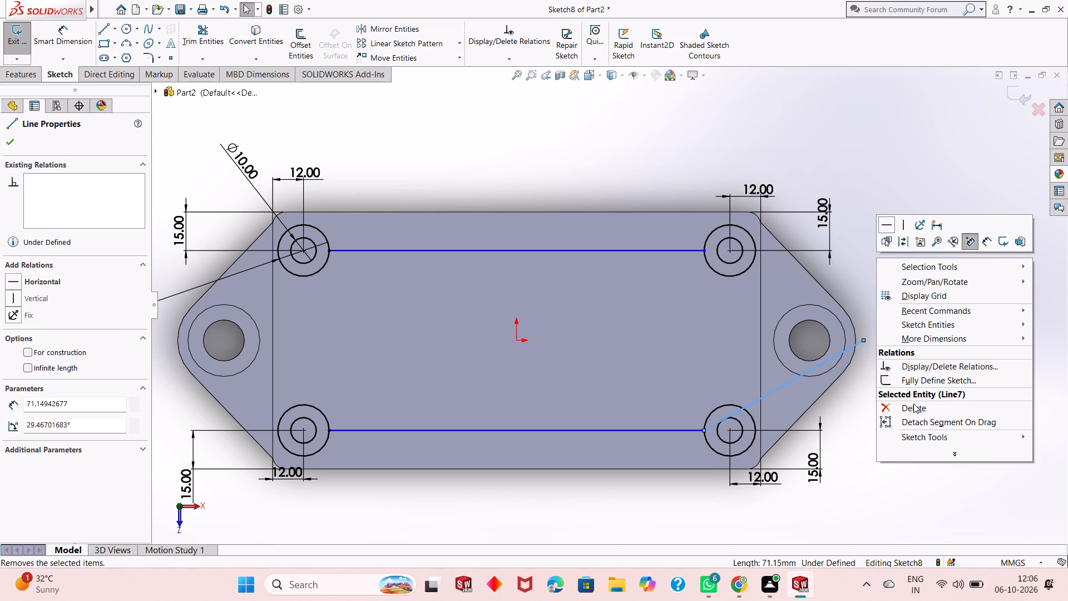
left_click(913, 405)
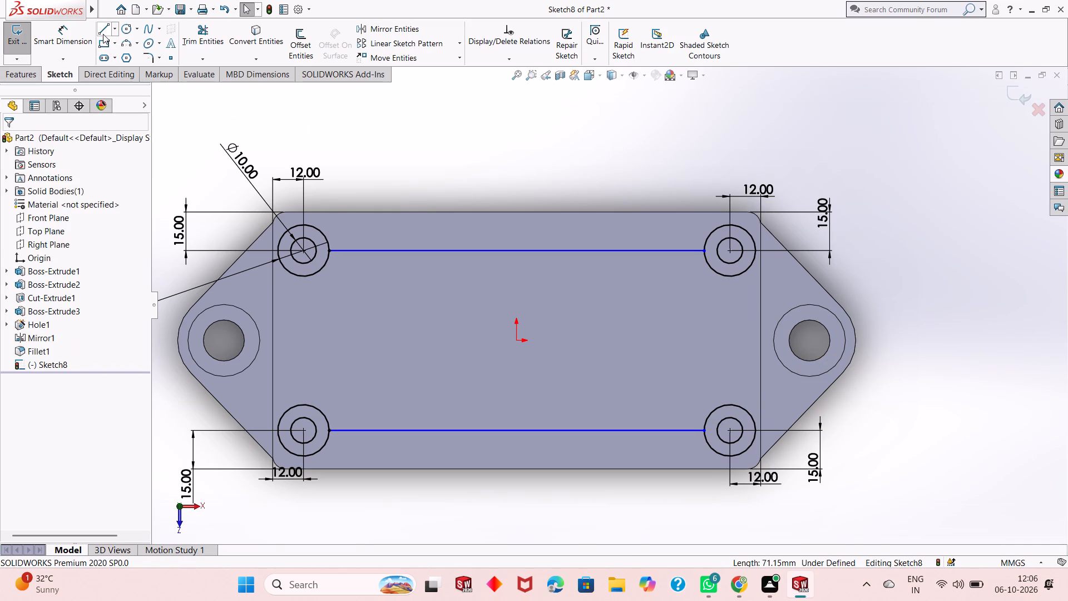
Sketch a 50 mm vertical line between the facing sides of the two right outer circles.
left_click(103, 34)
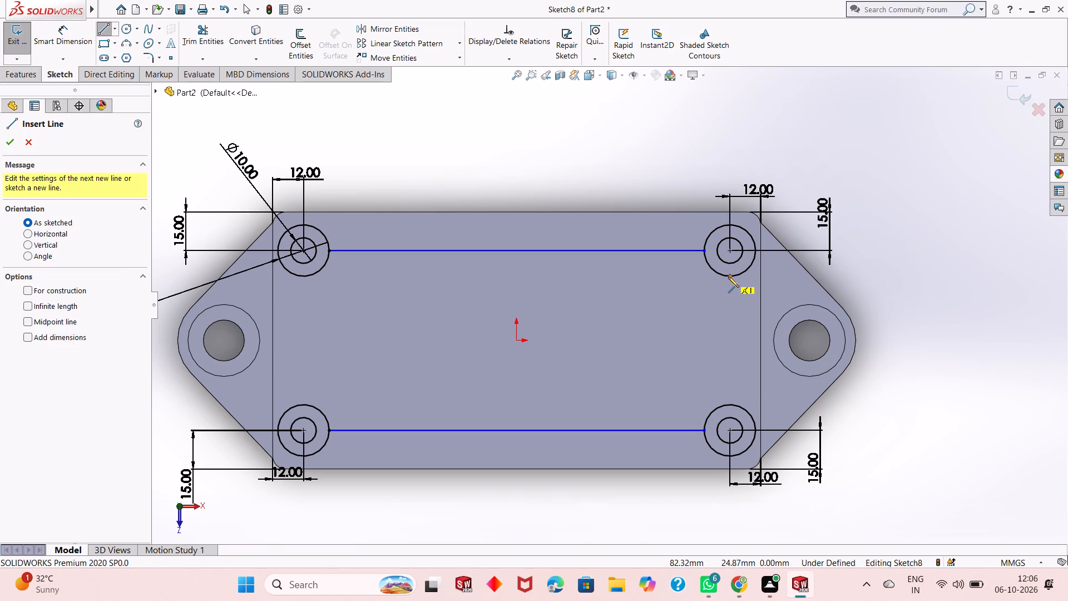
left_click(728, 277)
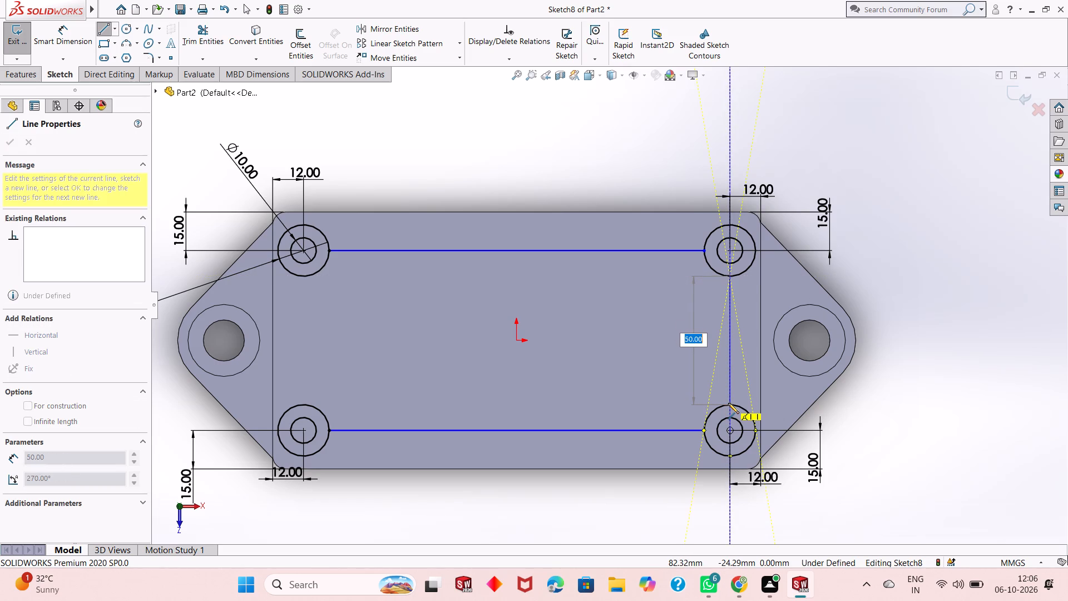
left_click(728, 403)
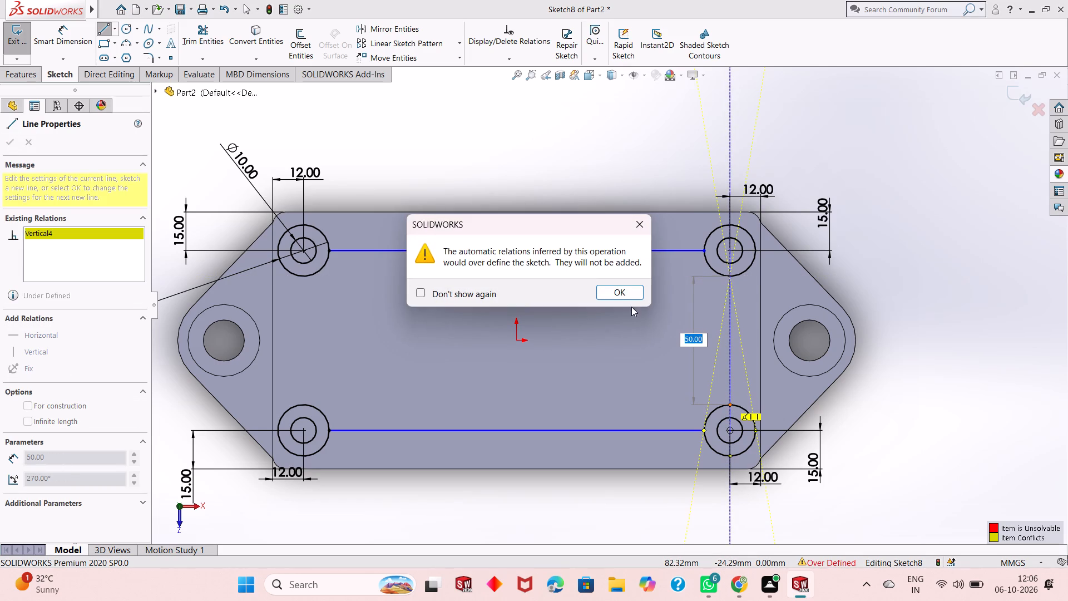
left_click(624, 291)
key("Escape")
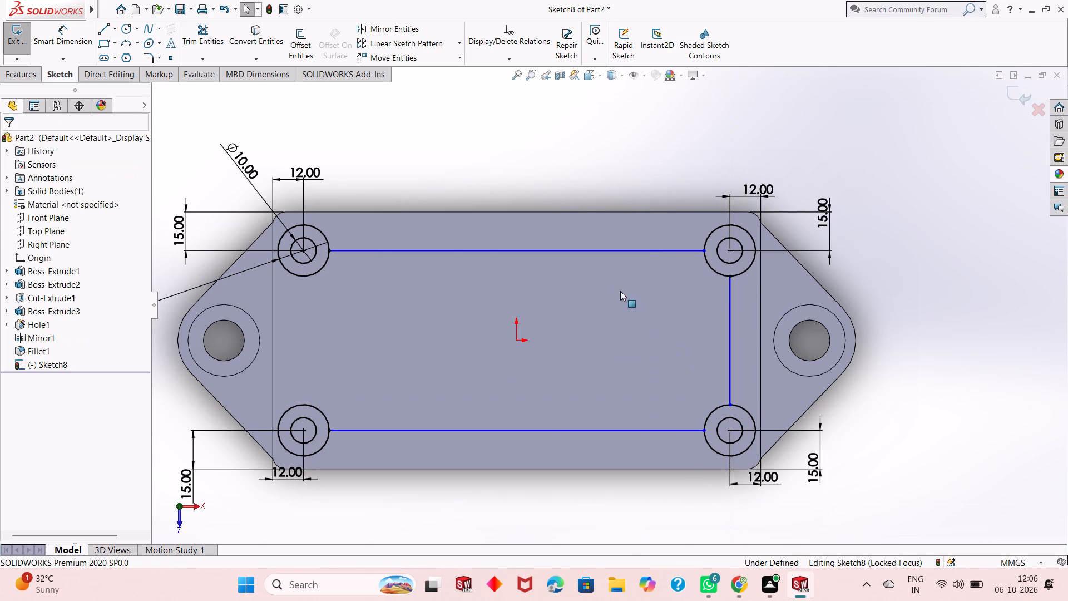
Sketch a 50 mm vertical line between the facing sides of the two left outer circles.
left_click(106, 24)
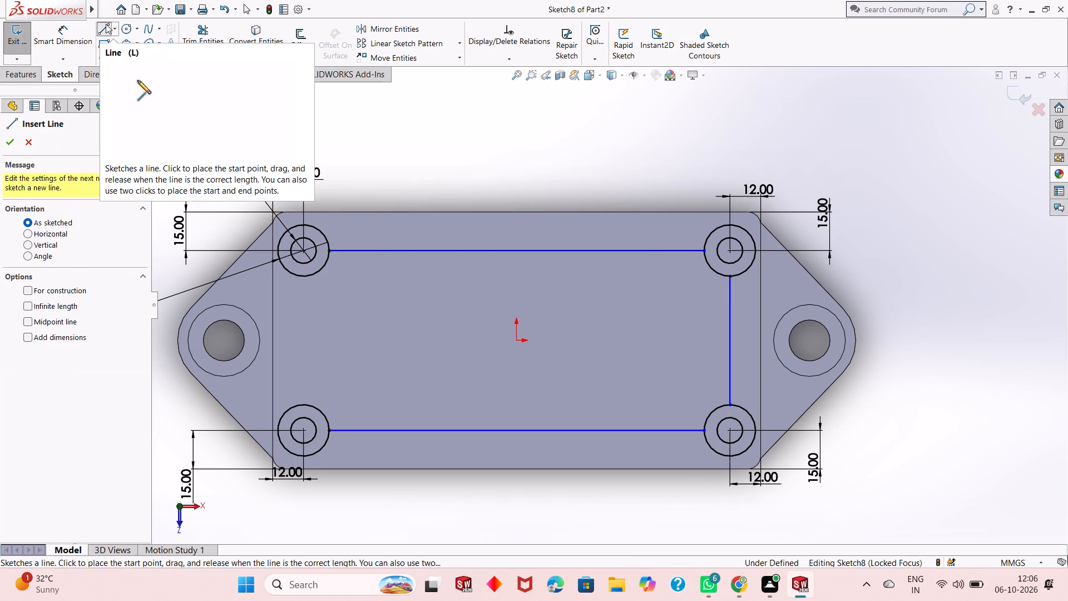
left_click(303, 277)
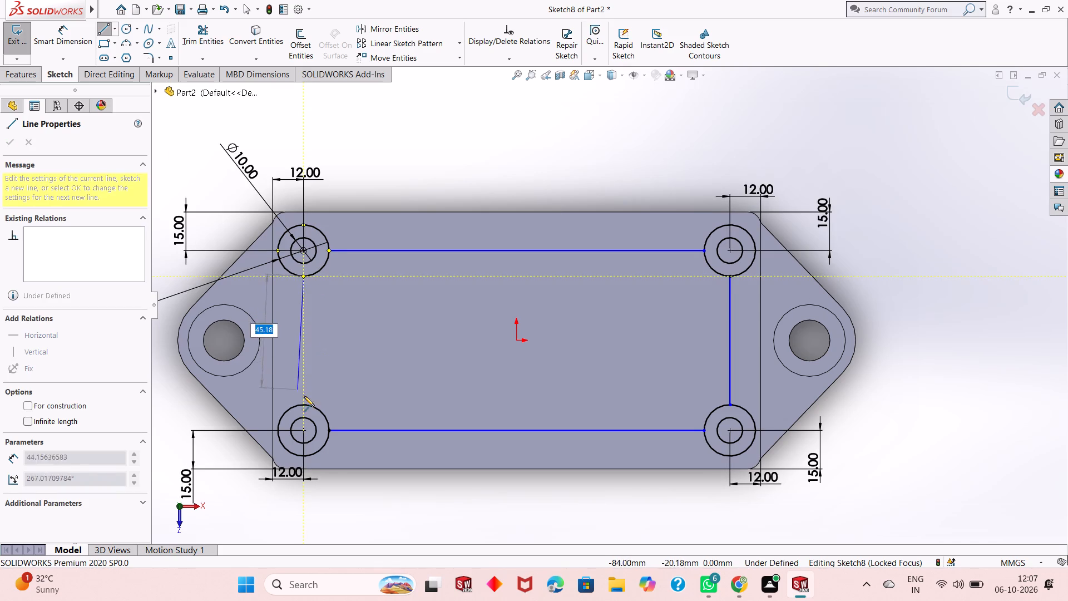
left_click(305, 402)
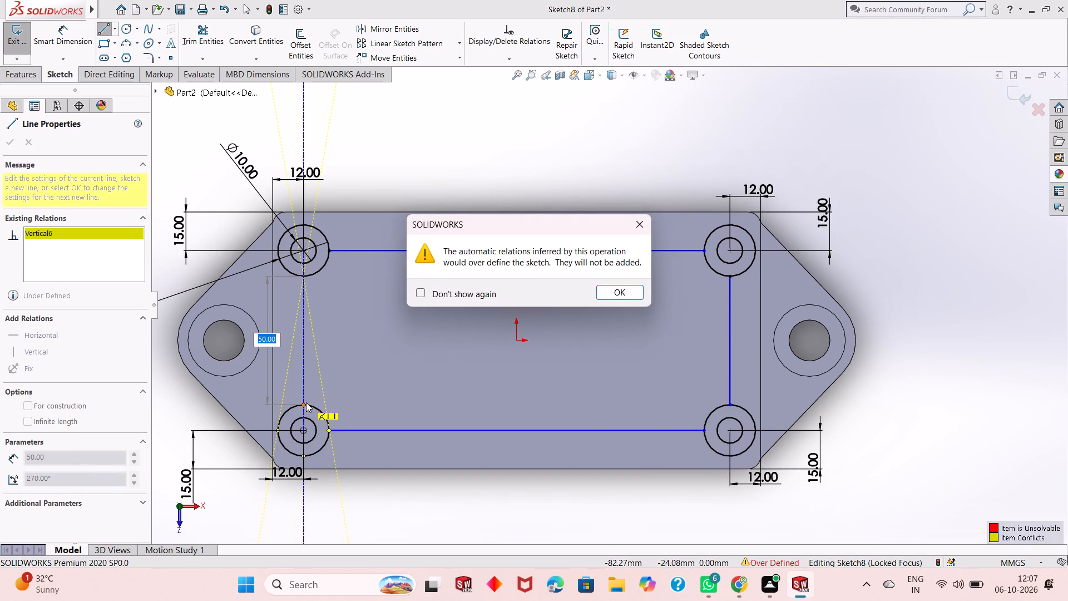
key("Escape")
key("Escape")
key("Escape")
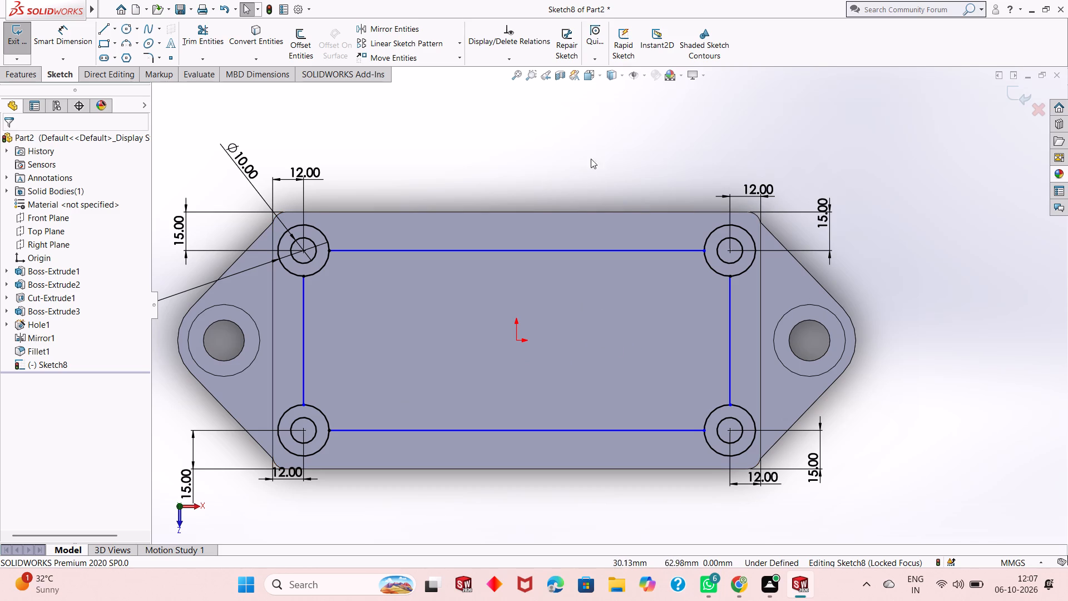
Trim the outward portions of the four outer corner circles, leaving only the inward quarter arcs joined to the lines.
left_click(214, 31)
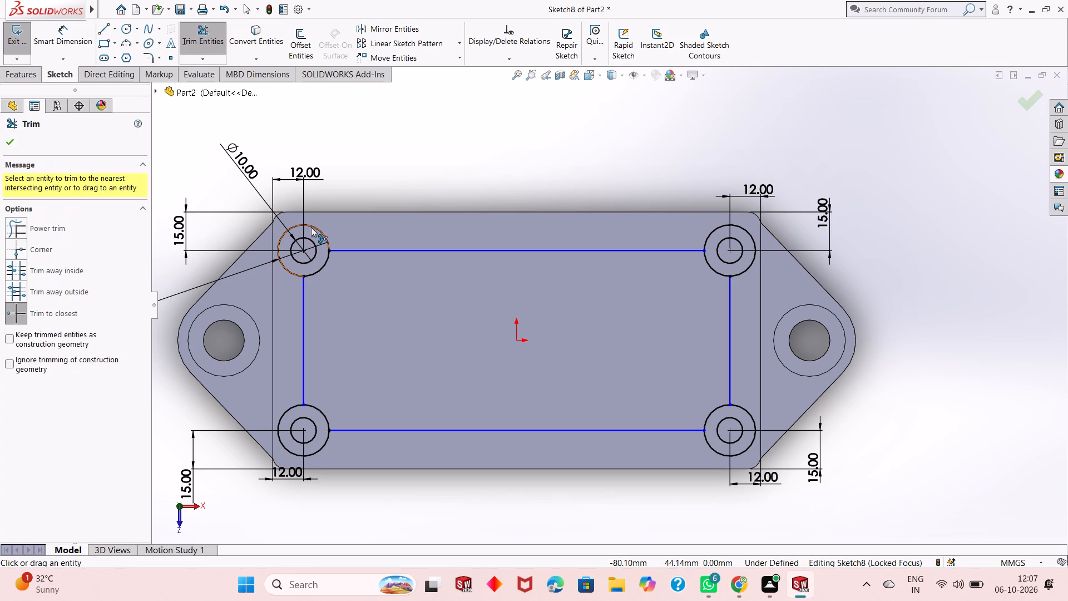
left_click(294, 225)
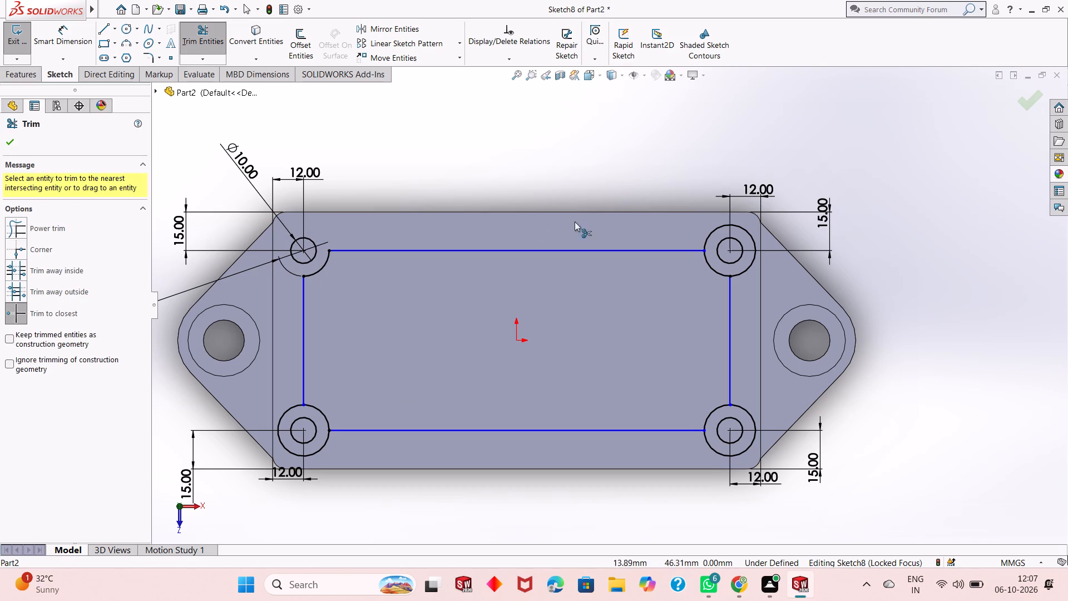
left_click(745, 228)
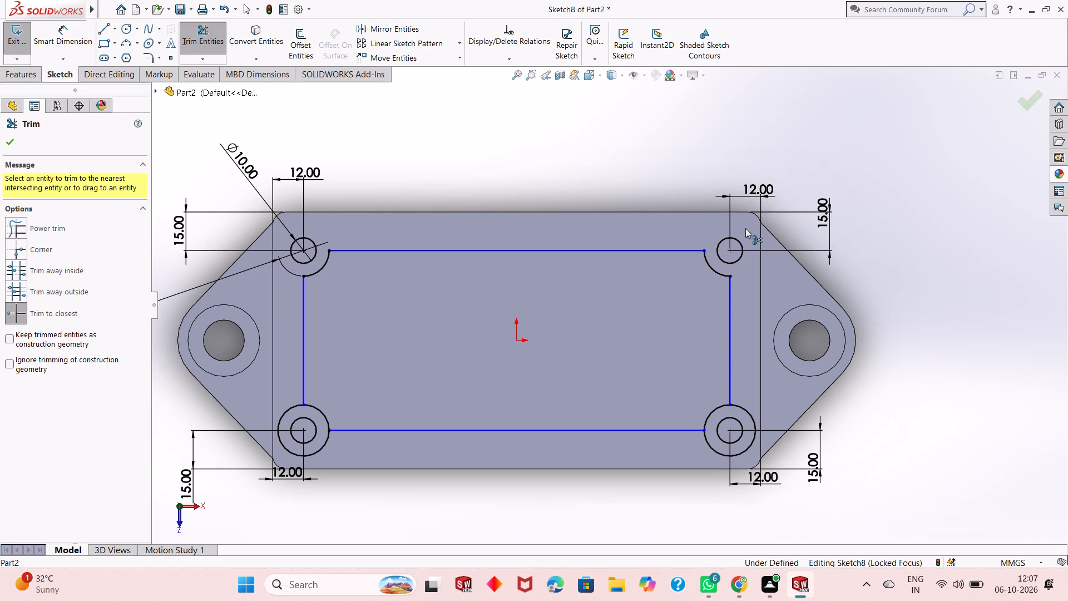
left_click(744, 450)
left_click(285, 445)
right_click(433, 506)
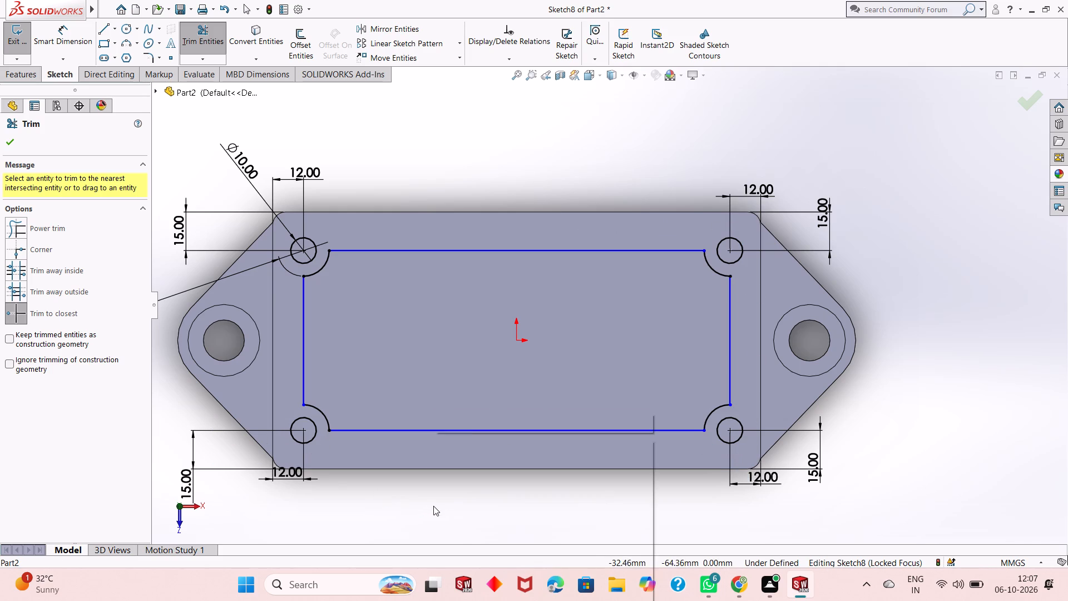
left_click(486, 475)
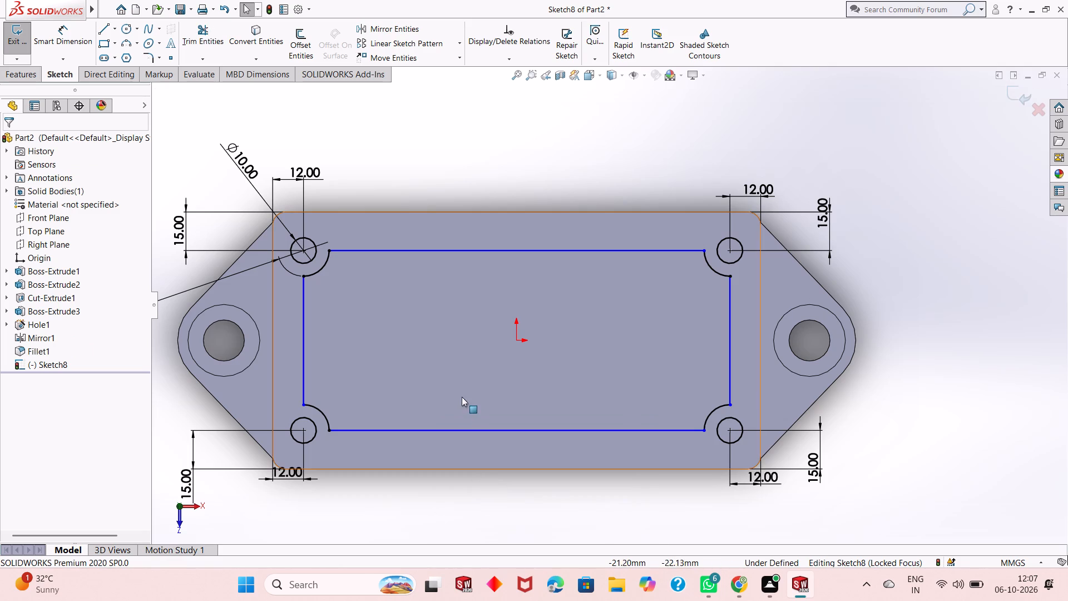
Add an Equal relation between the two long horizontal lines.
left_click(453, 427)
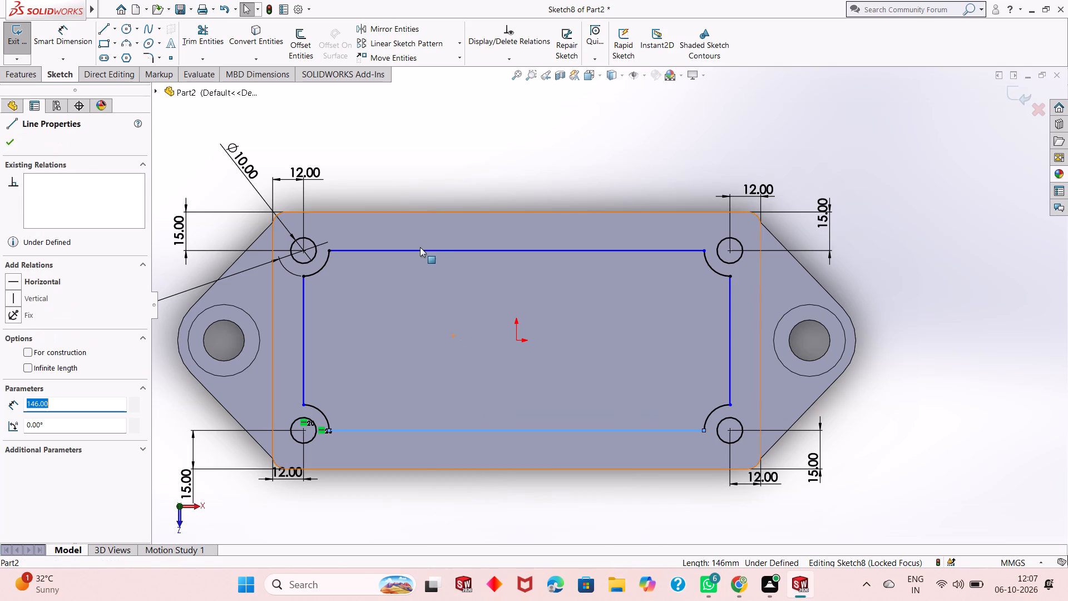
left_click(422, 250, "ctrl")
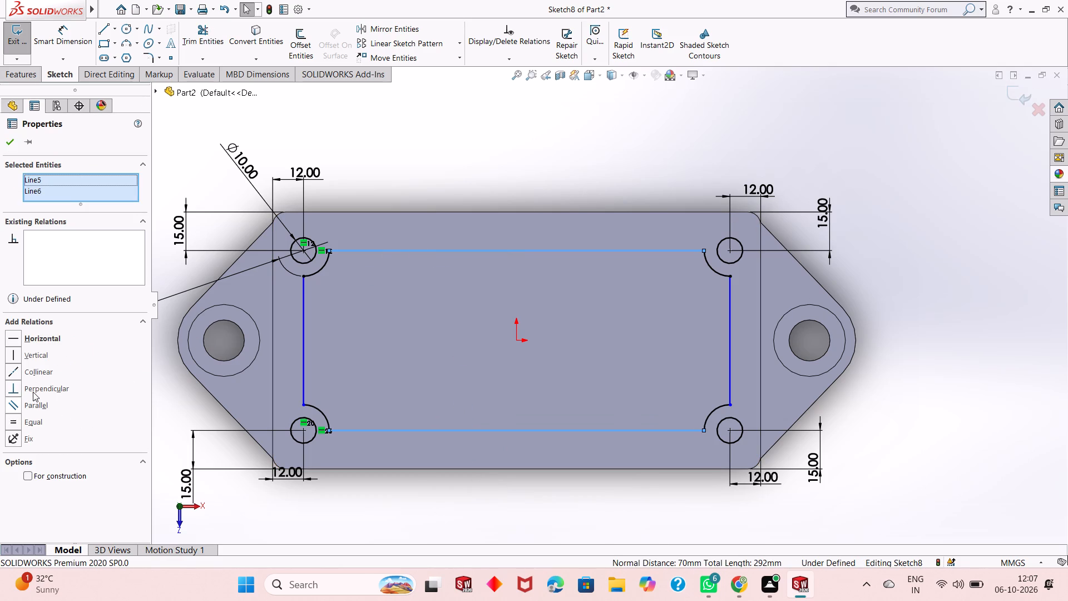
left_click(15, 420)
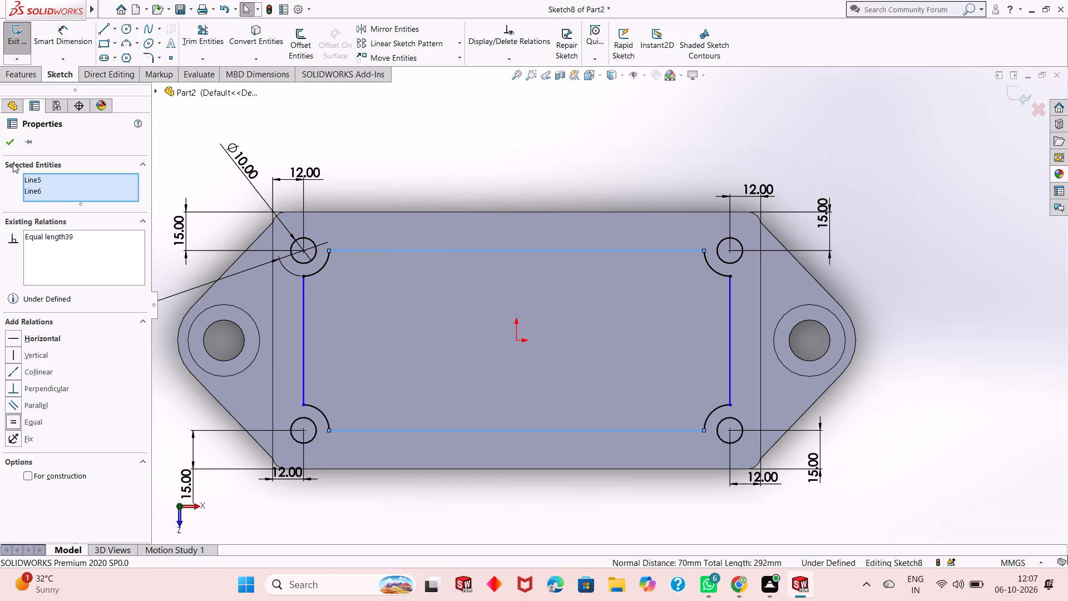
left_click(5, 143)
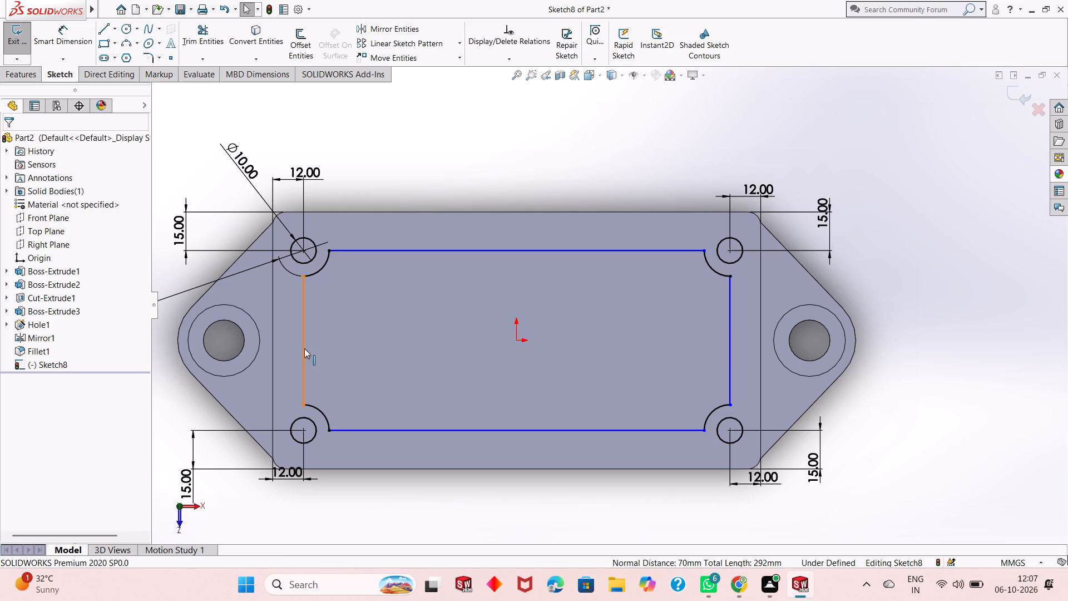
Add an Equal relation between the two short vertical lines.
left_click(304, 348)
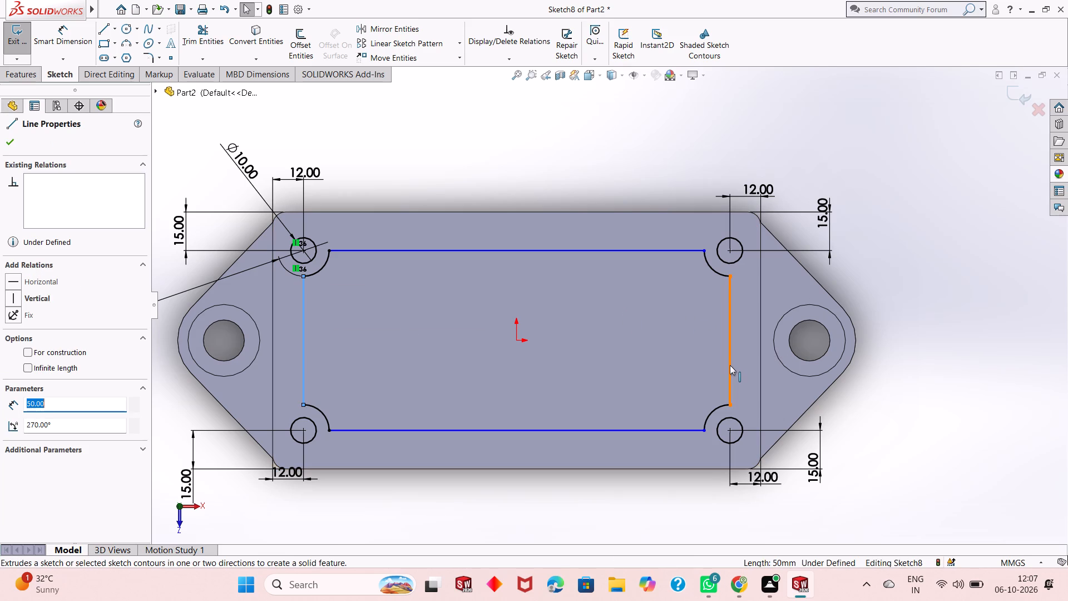
left_click(730, 366, "ctrl")
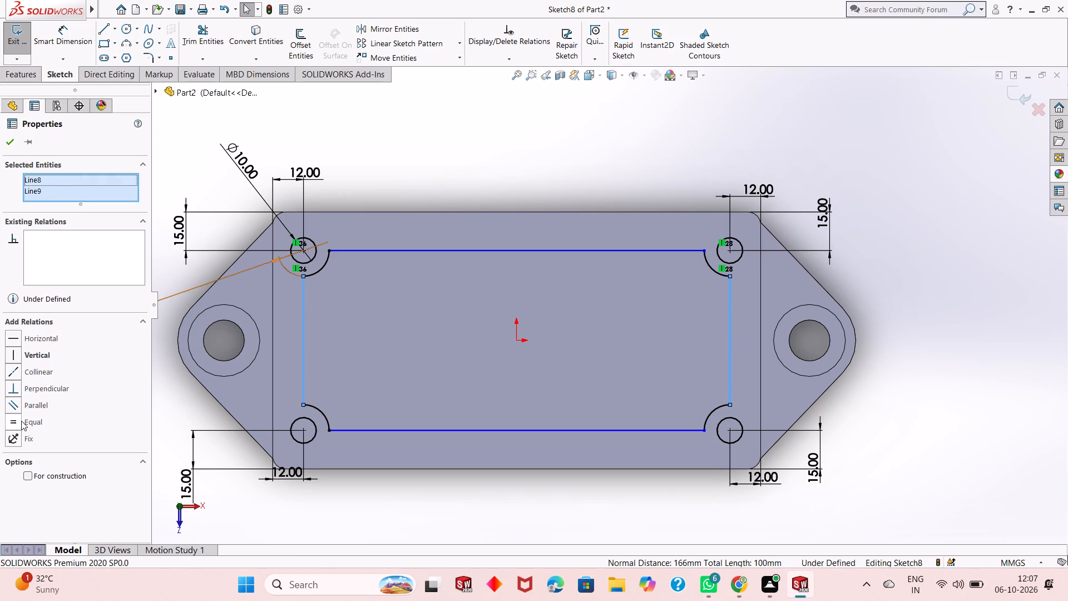
left_click(21, 421)
left_click(8, 147)
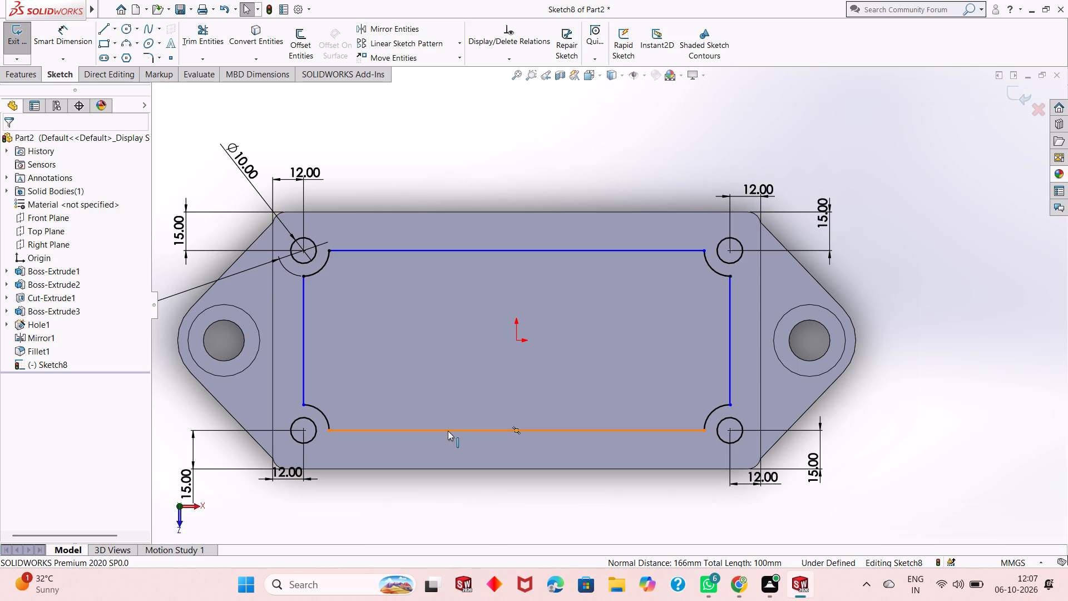
Dimension the inner outline's upper long line as 146 mm and its right short line as 50 mm.
scroll(483, 344, "up", 2)
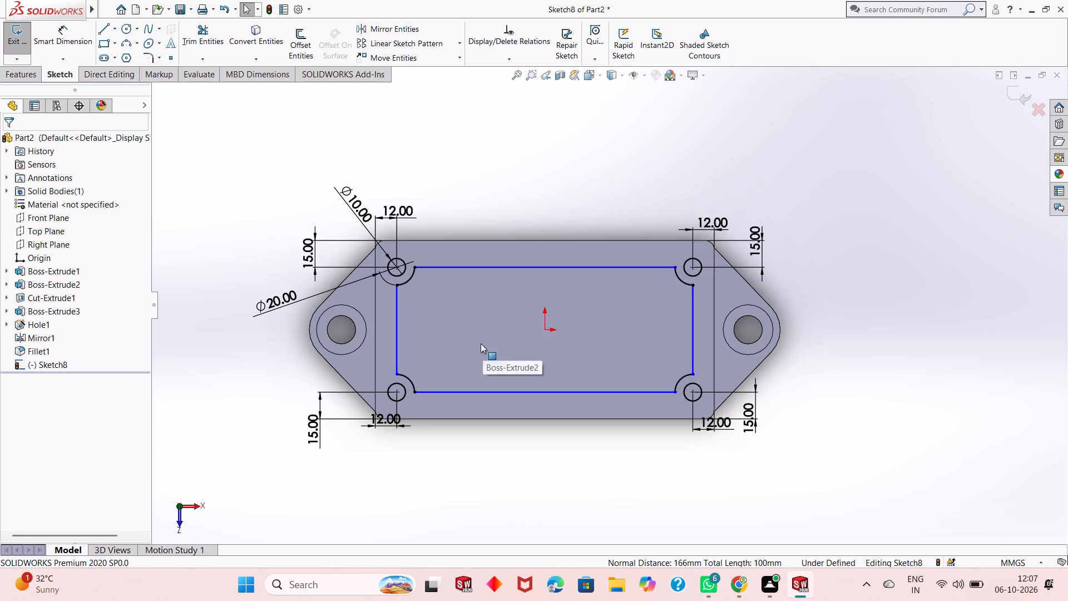
scroll(452, 323, "down", 1)
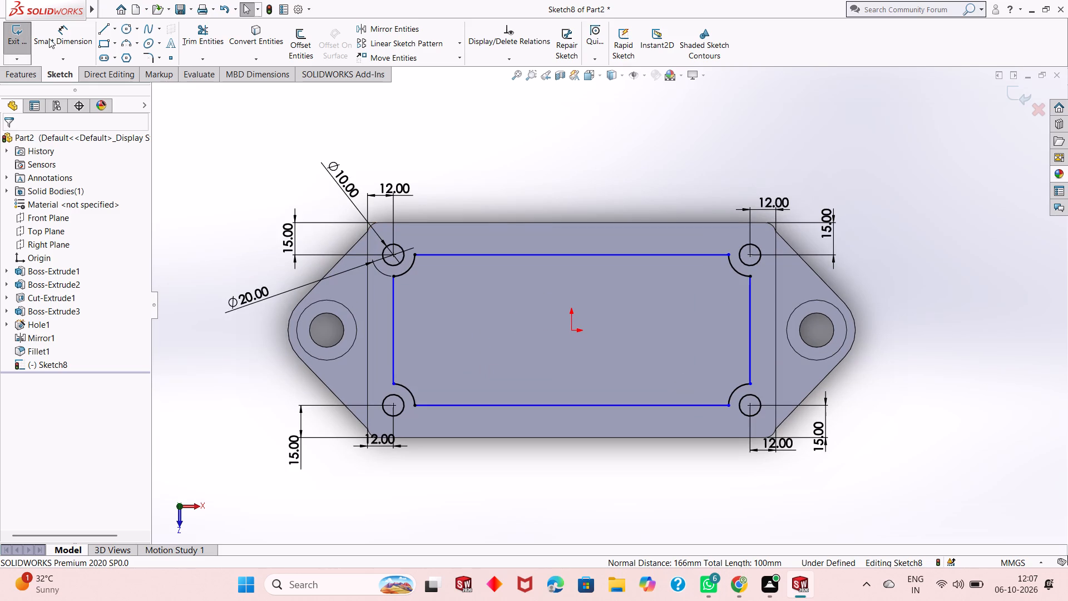
left_click(51, 37)
left_click(569, 254)
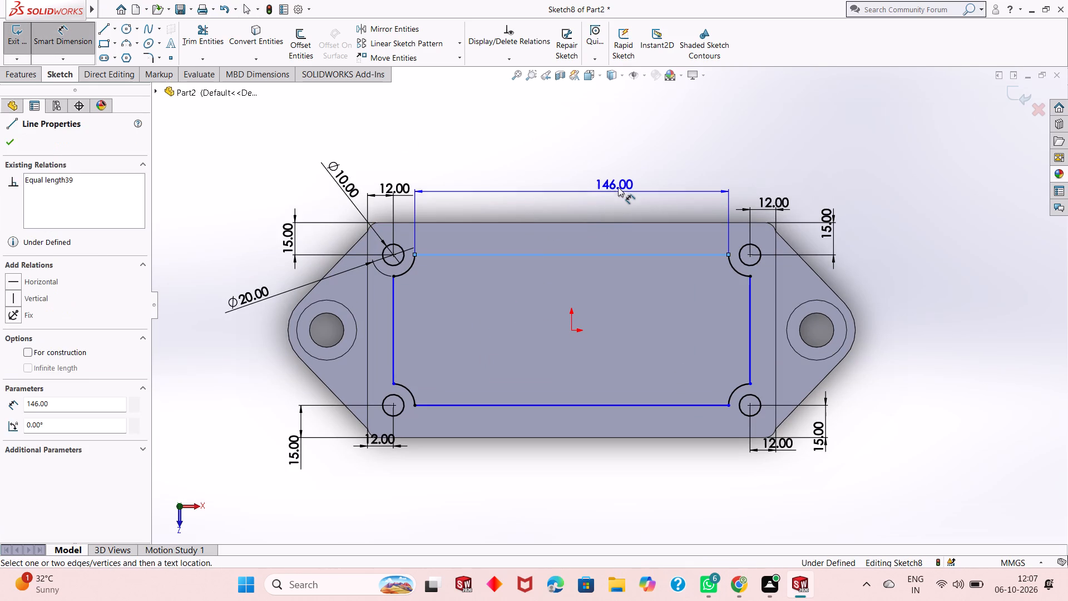
left_click(621, 183)
key("Return")
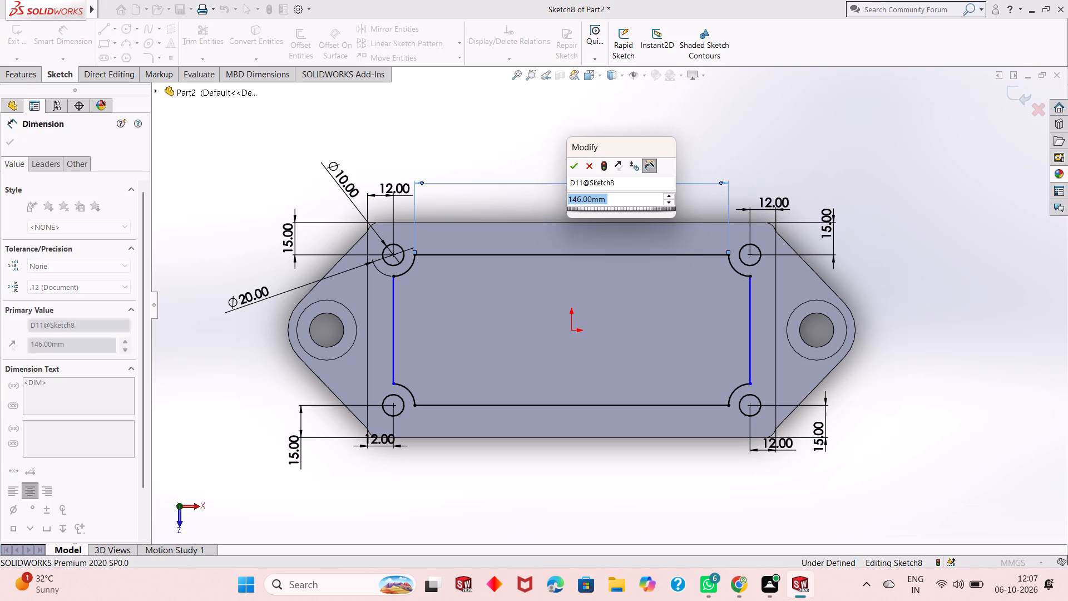
left_click(750, 352)
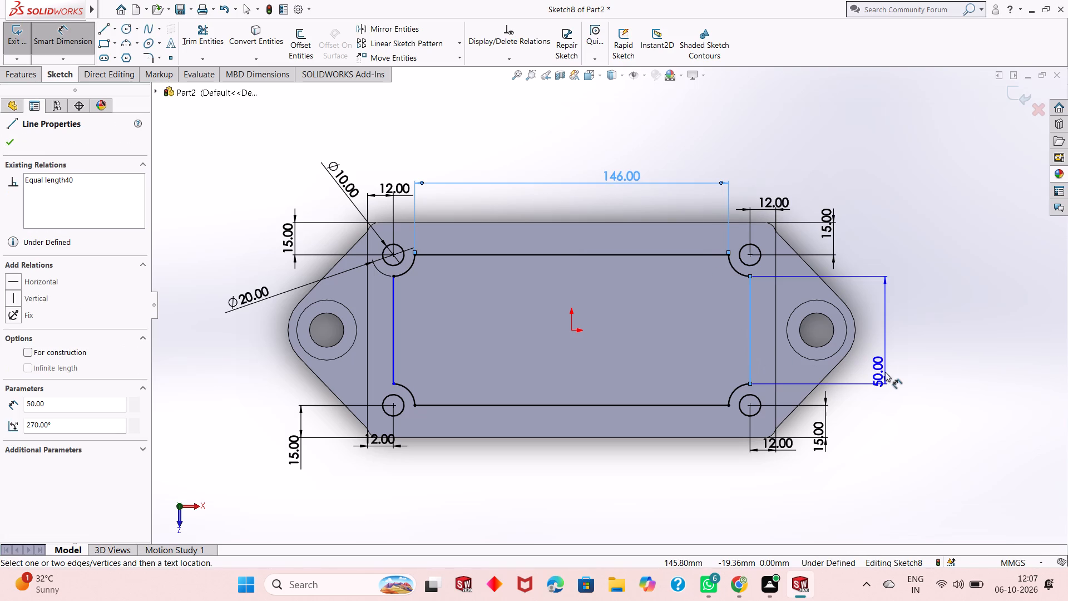
left_click(885, 372)
key("Return")
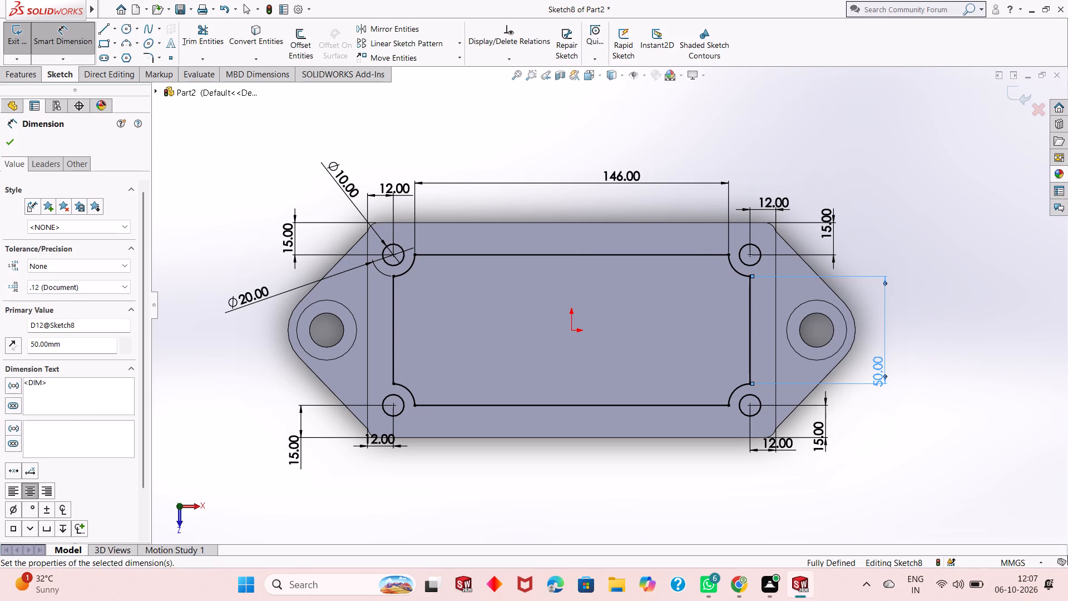
right_click(907, 236)
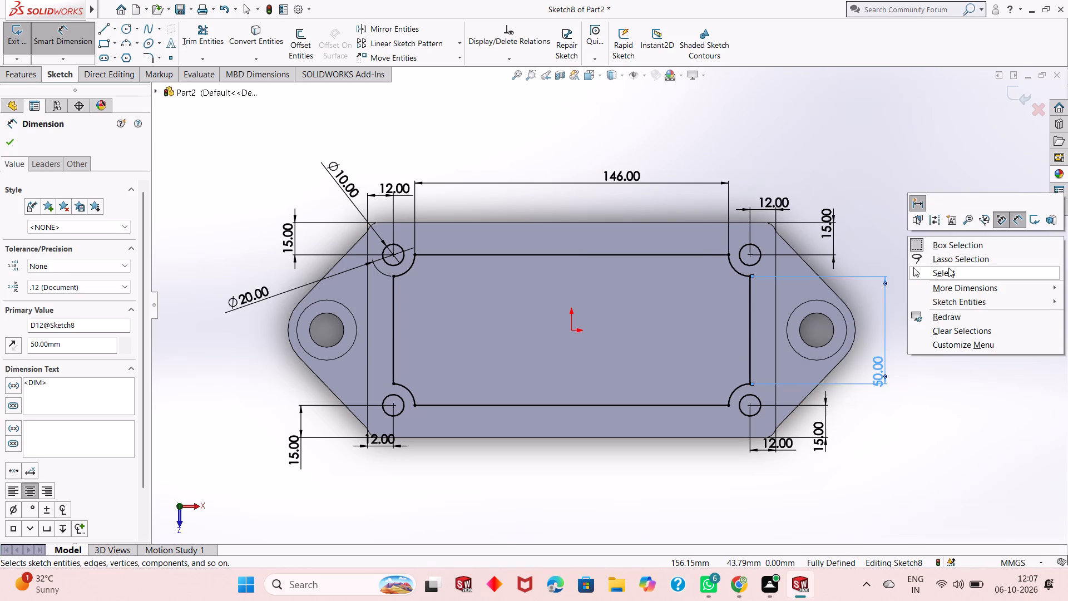
left_click(951, 272)
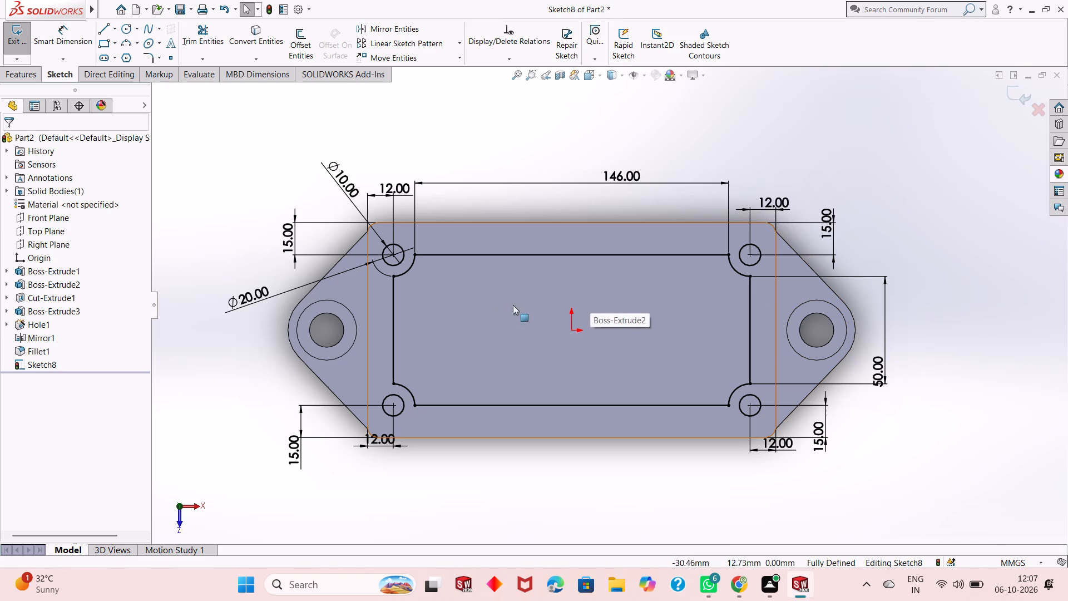
Examine the dimensioned top-plate sketch on the body from several angles.
scroll(581, 333, "down", 3)
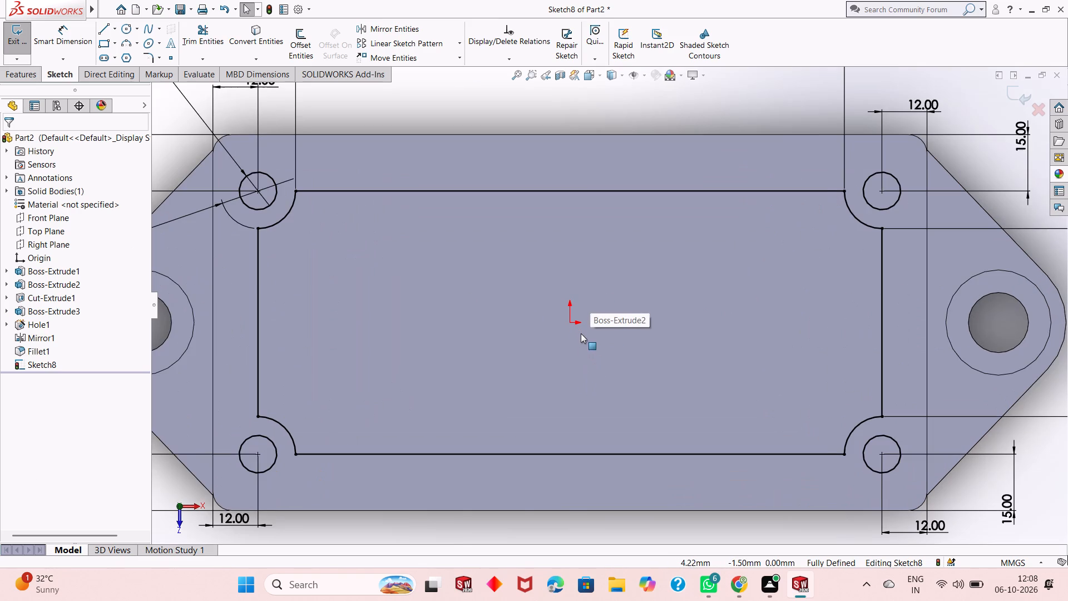
scroll(581, 333, "up", 1)
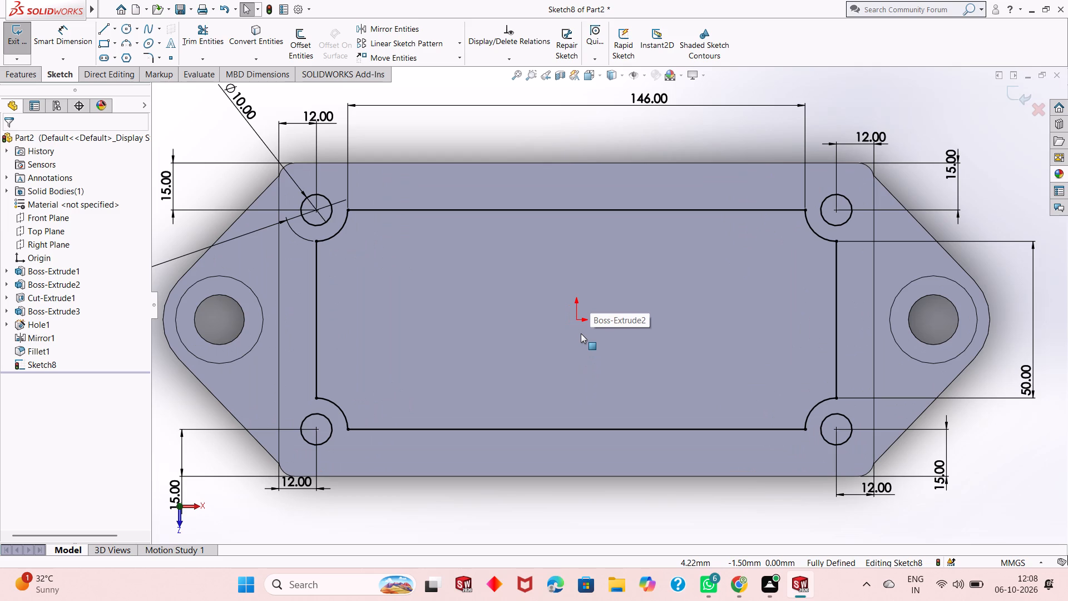
scroll(548, 342, "up", 3)
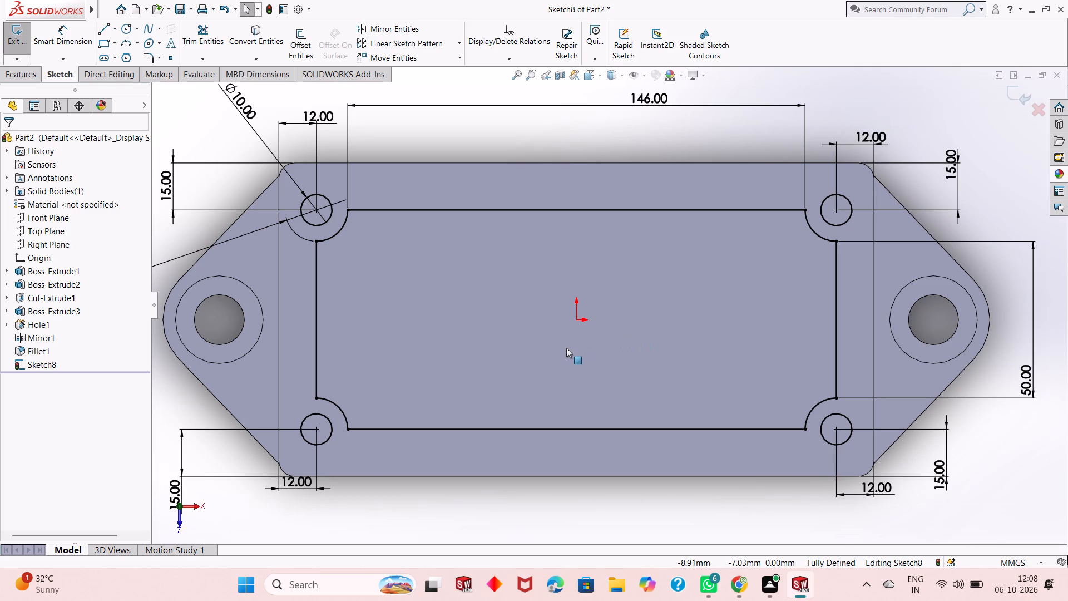
scroll(572, 356, "up", 3)
middle_click_drag(589, 406, 600, 252)
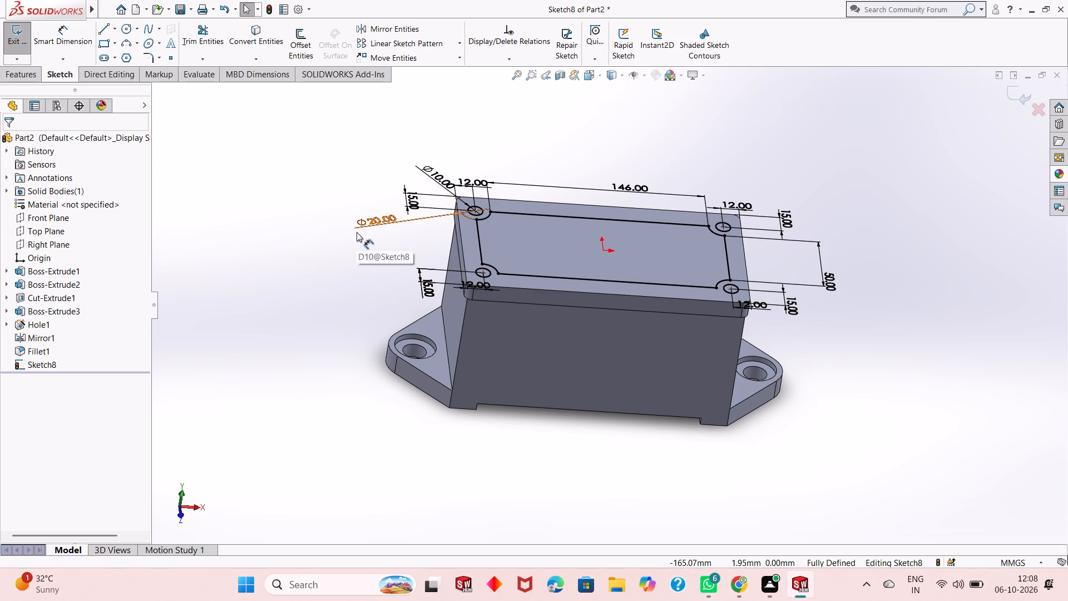
middle_click_drag(655, 431, 611, 349)
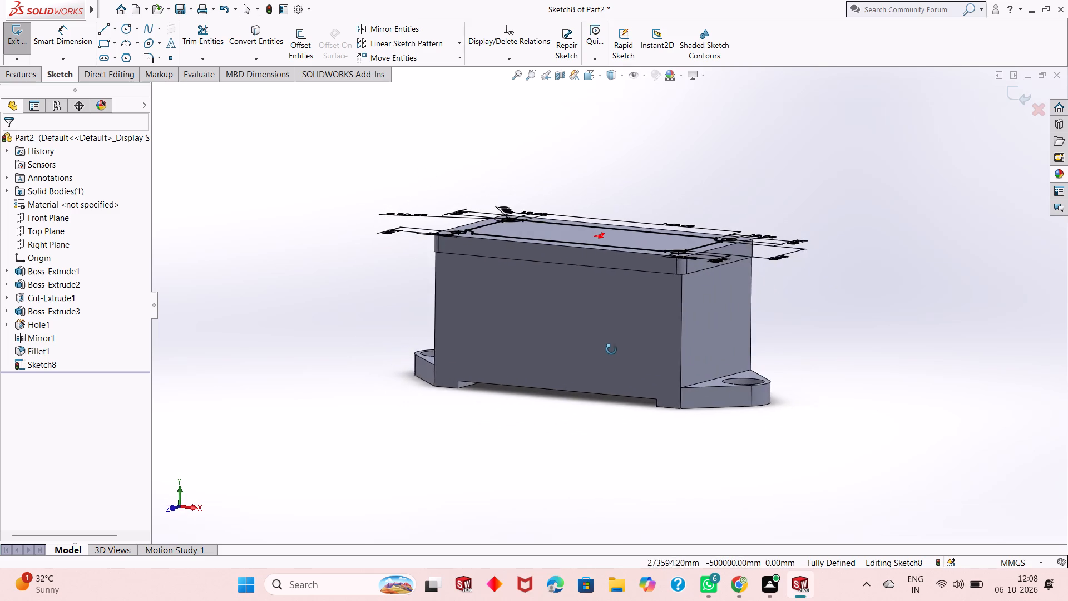
middle_click_drag(611, 349, 609, 353)
scroll(593, 301, "down", 1)
middle_click_drag(592, 300, 601, 441)
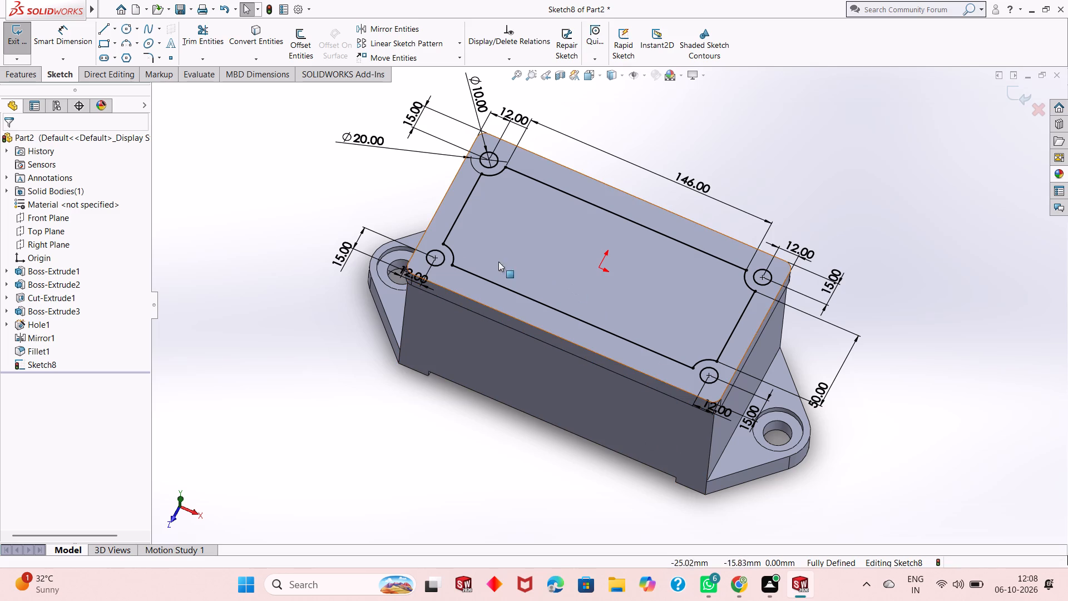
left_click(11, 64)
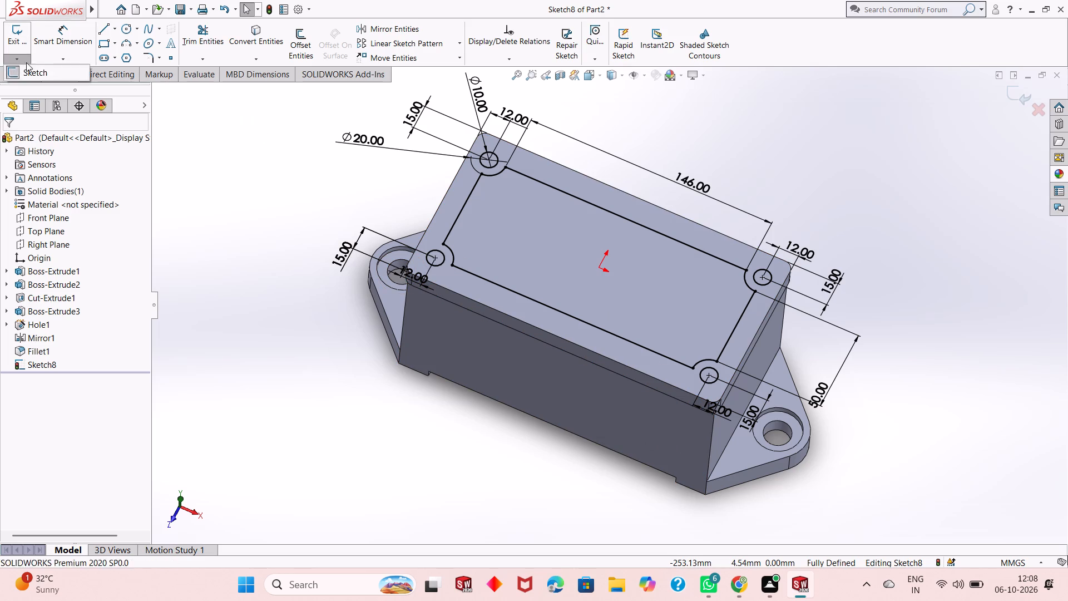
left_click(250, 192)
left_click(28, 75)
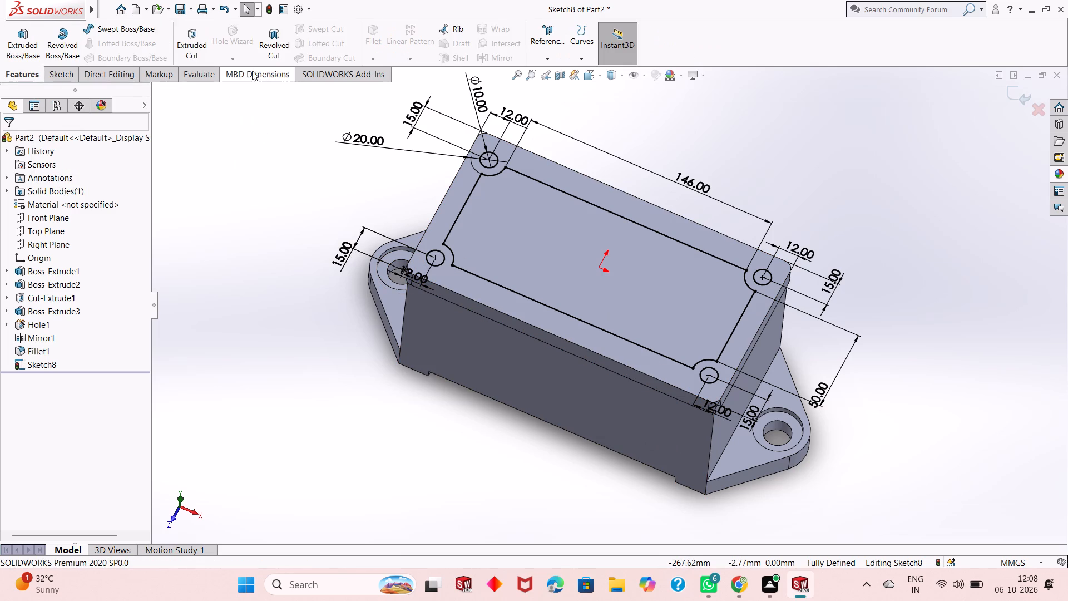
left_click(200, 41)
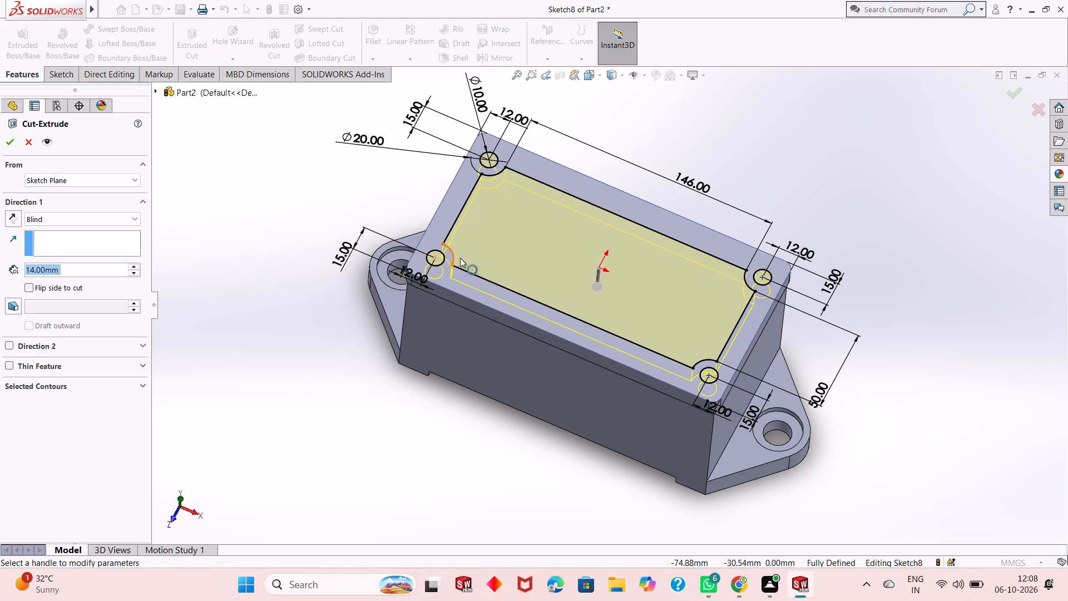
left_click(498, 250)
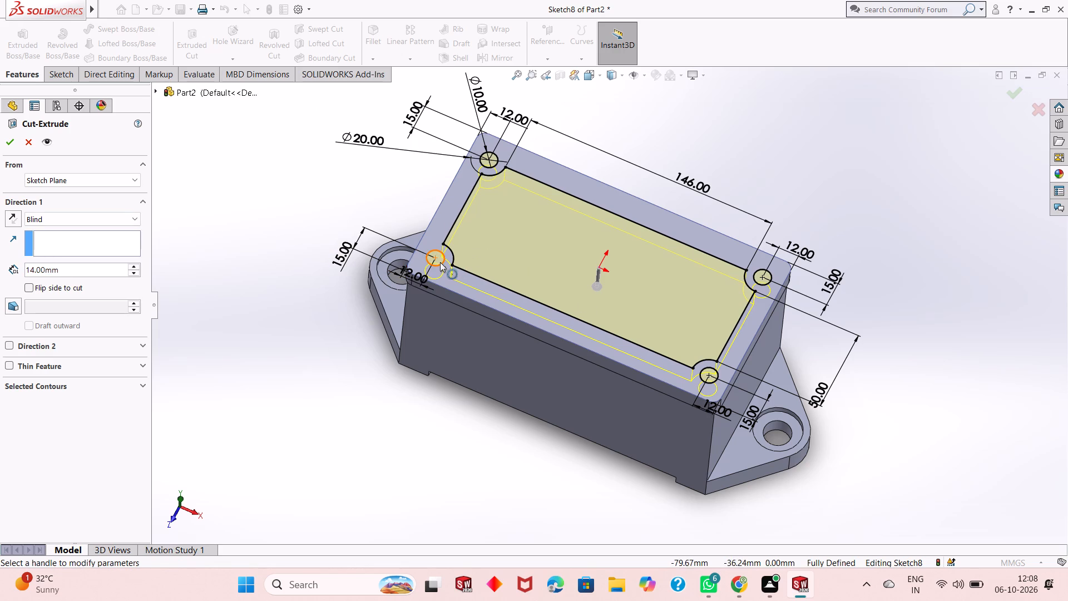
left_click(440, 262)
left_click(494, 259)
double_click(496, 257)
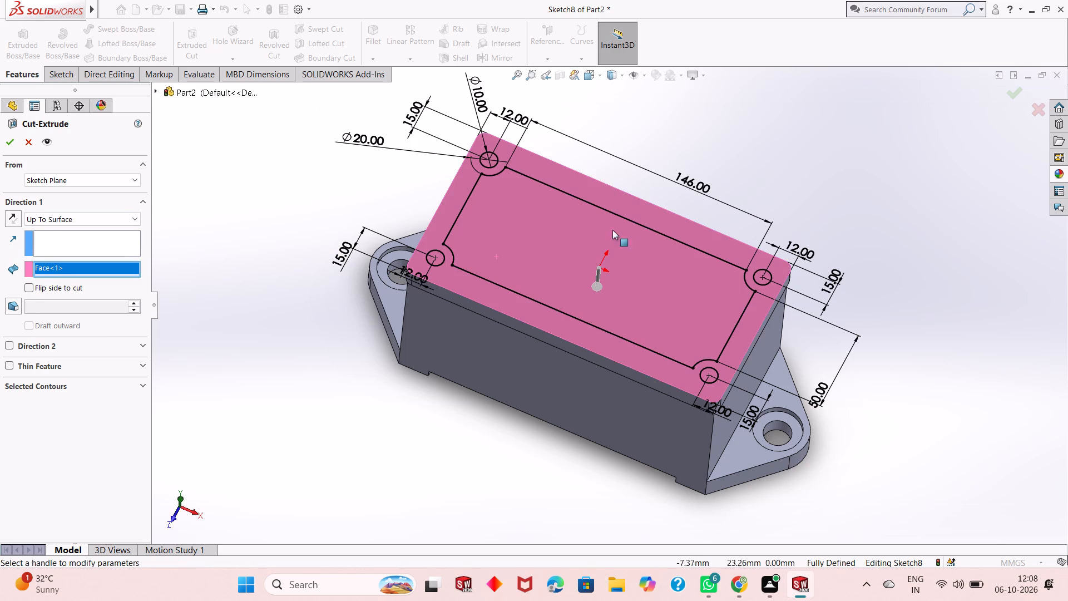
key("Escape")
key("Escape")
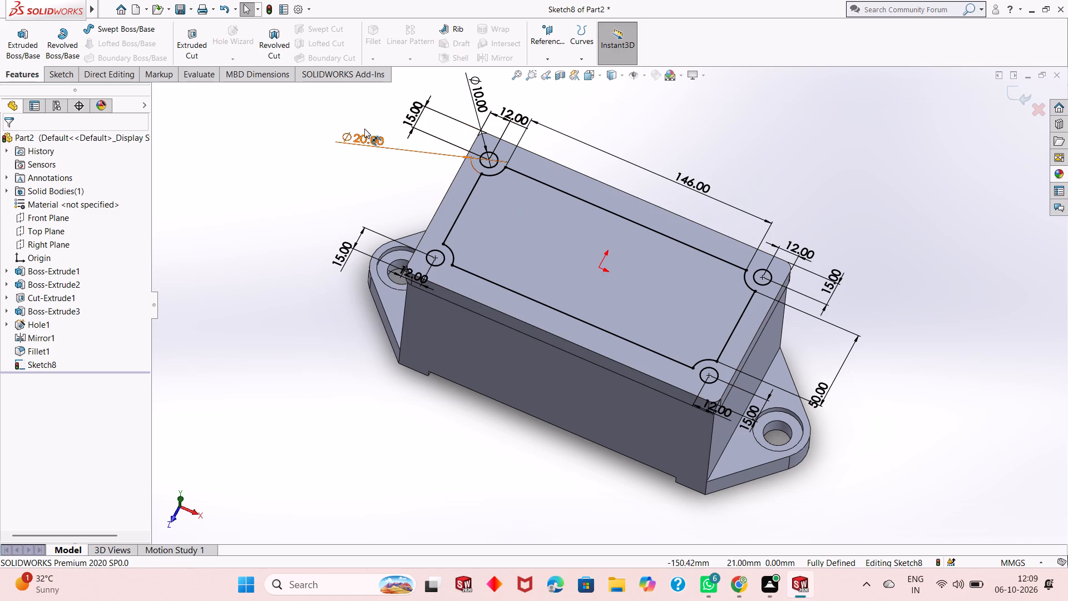
Cut-extrude only the arc-cornered inner region of the top-plate sketch as a blind pocket 87 mm deep.
left_click(191, 42)
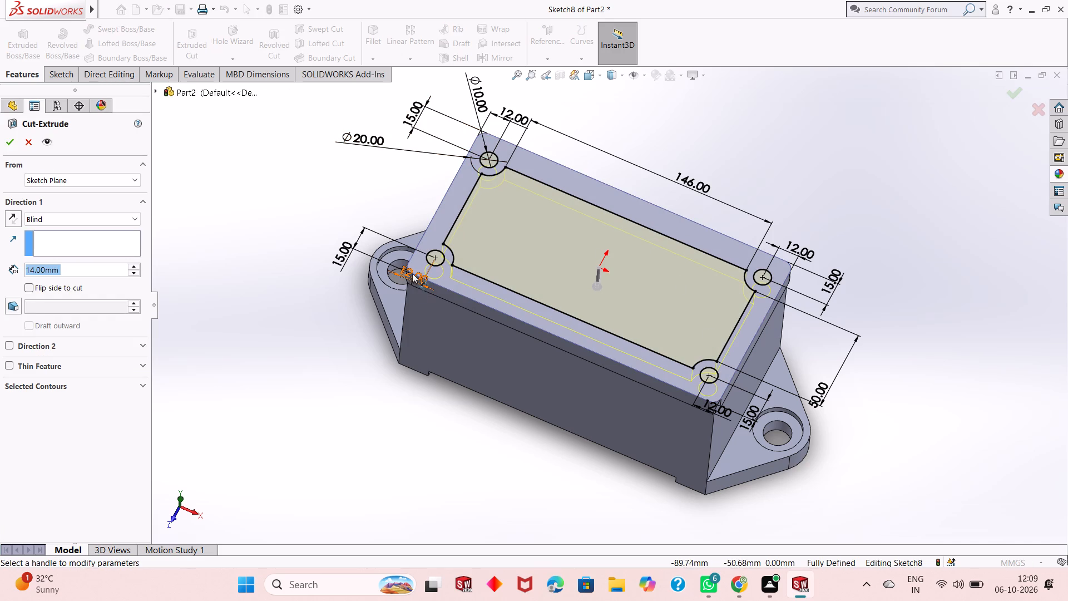
left_click(83, 390)
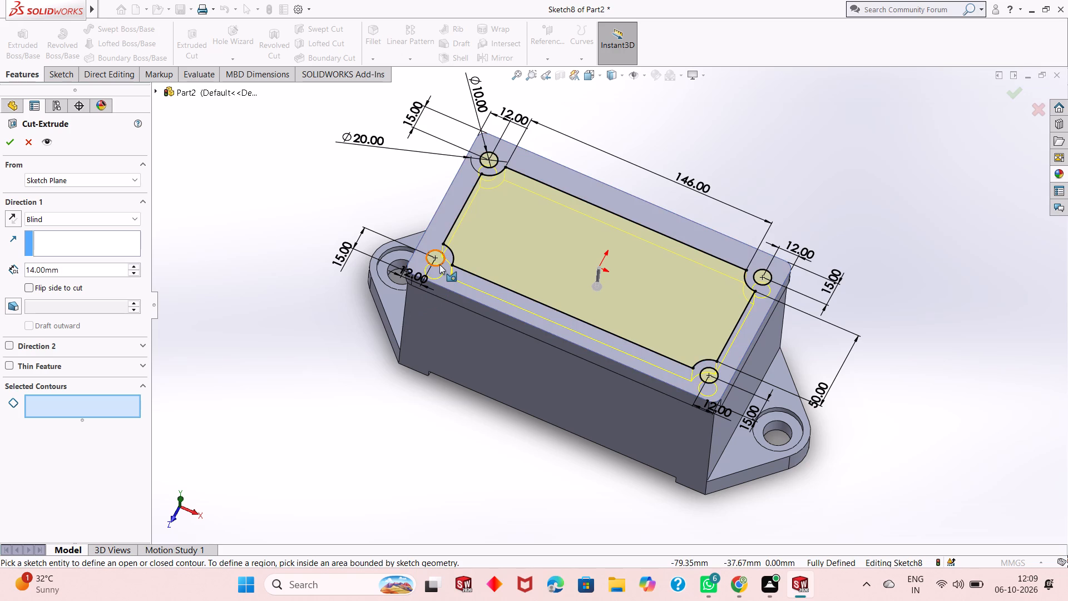
left_click(506, 248)
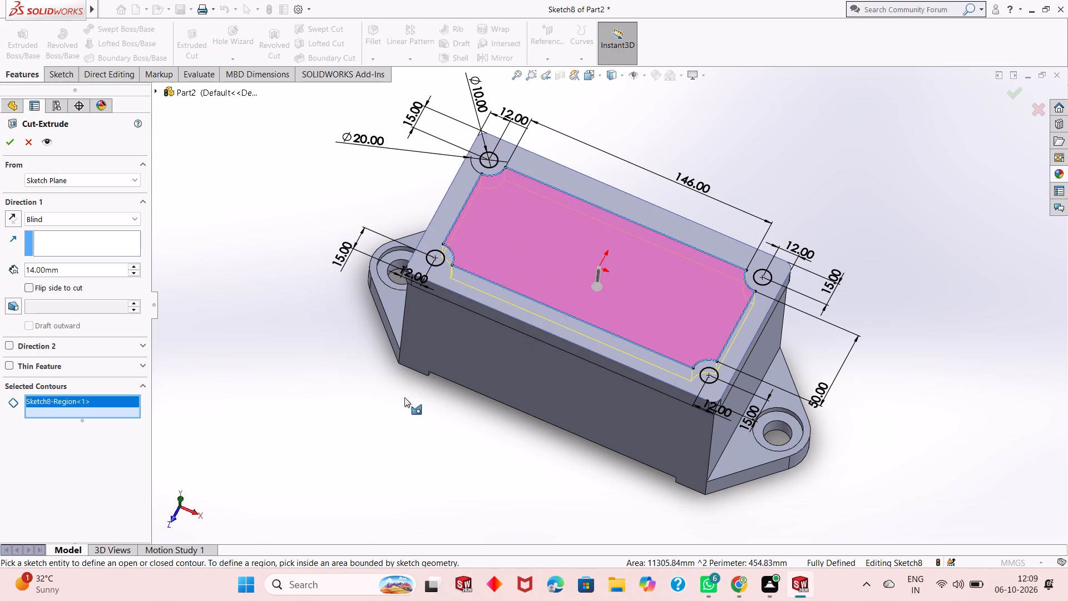
middle_click_drag(404, 397, 390, 307)
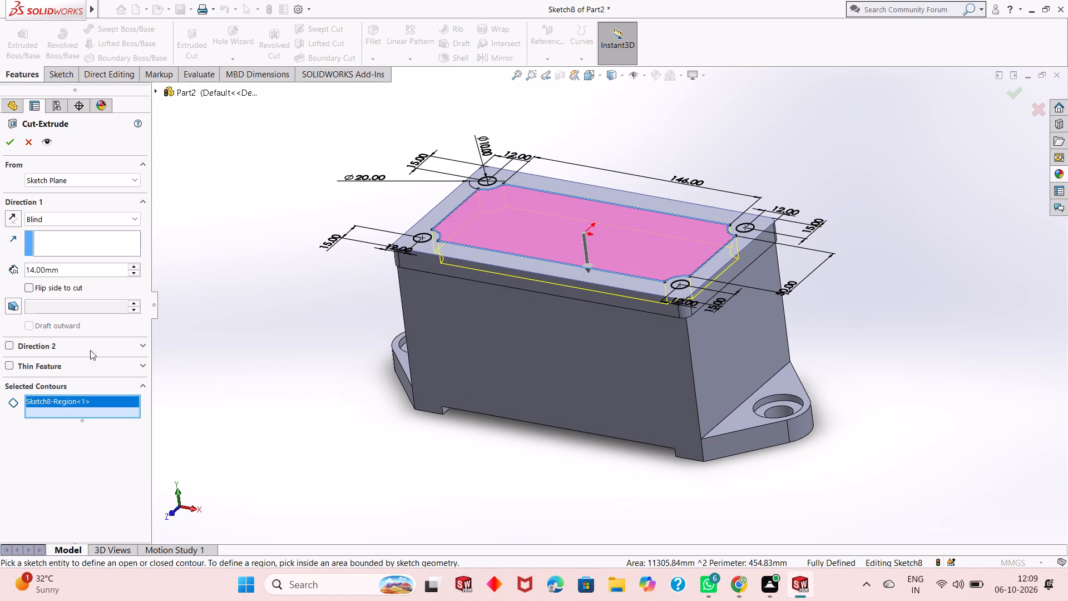
double_click(81, 265)
key("8")
key("7")
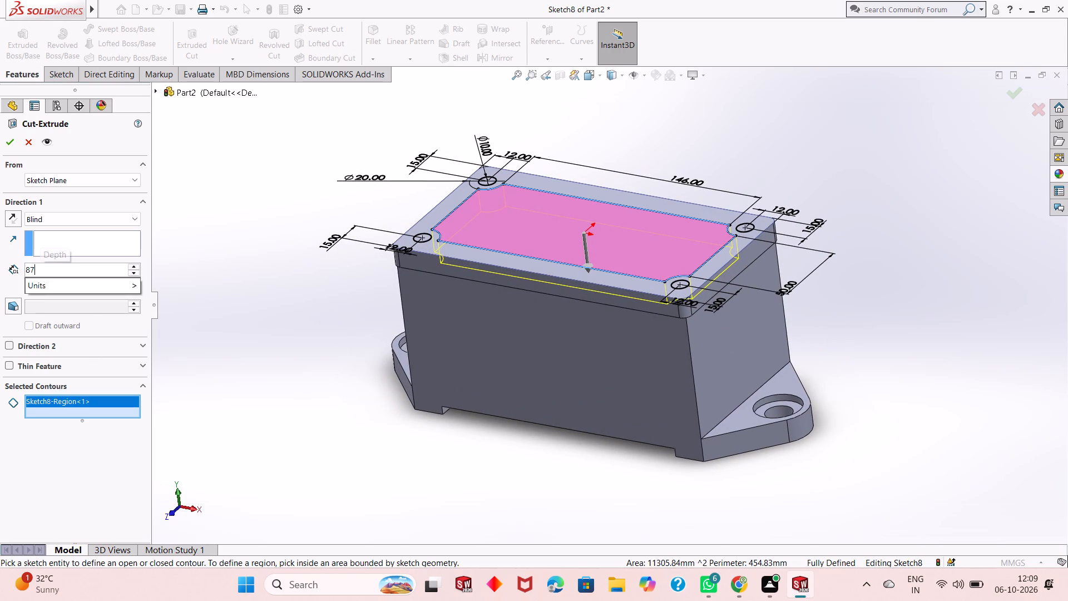
key("Return")
middle_click_drag(444, 437, 450, 415)
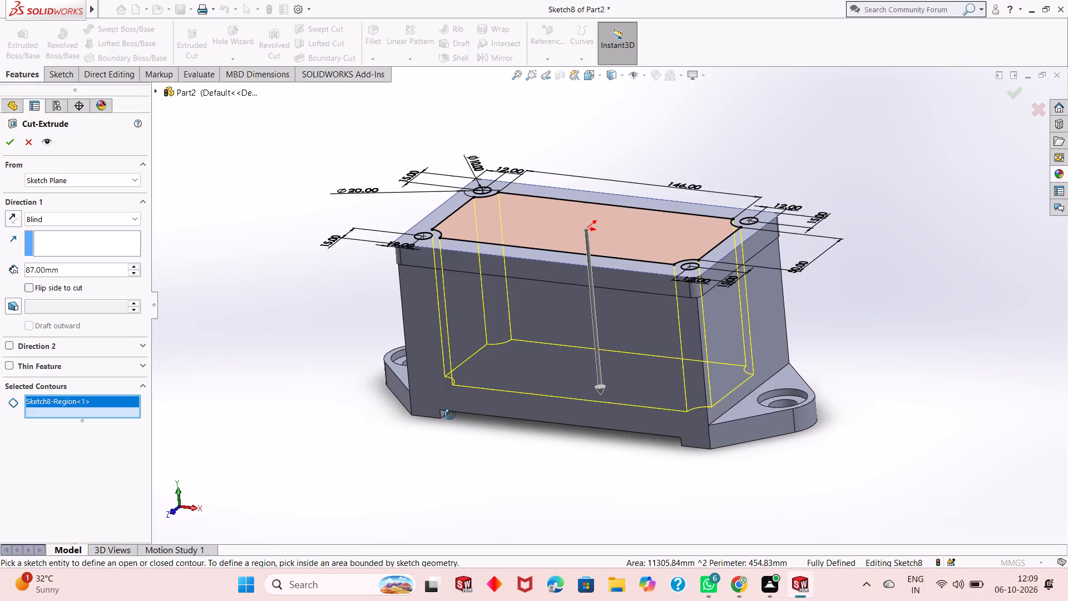
middle_click_drag(450, 415, 461, 382)
middle_click_drag(469, 367, 477, 336)
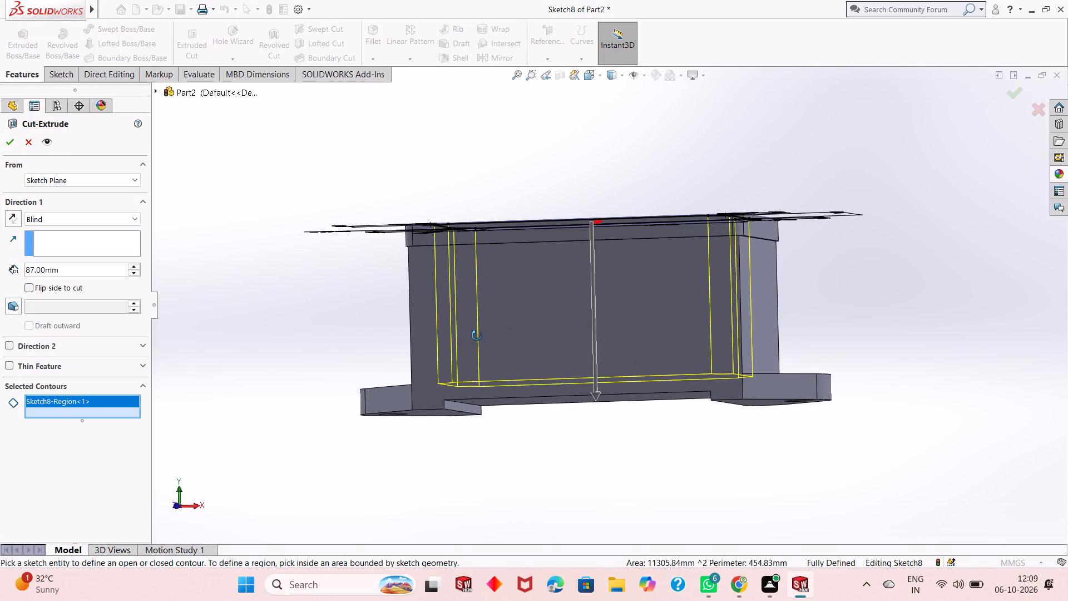
middle_click_drag(477, 336, 479, 365)
left_click(12, 146)
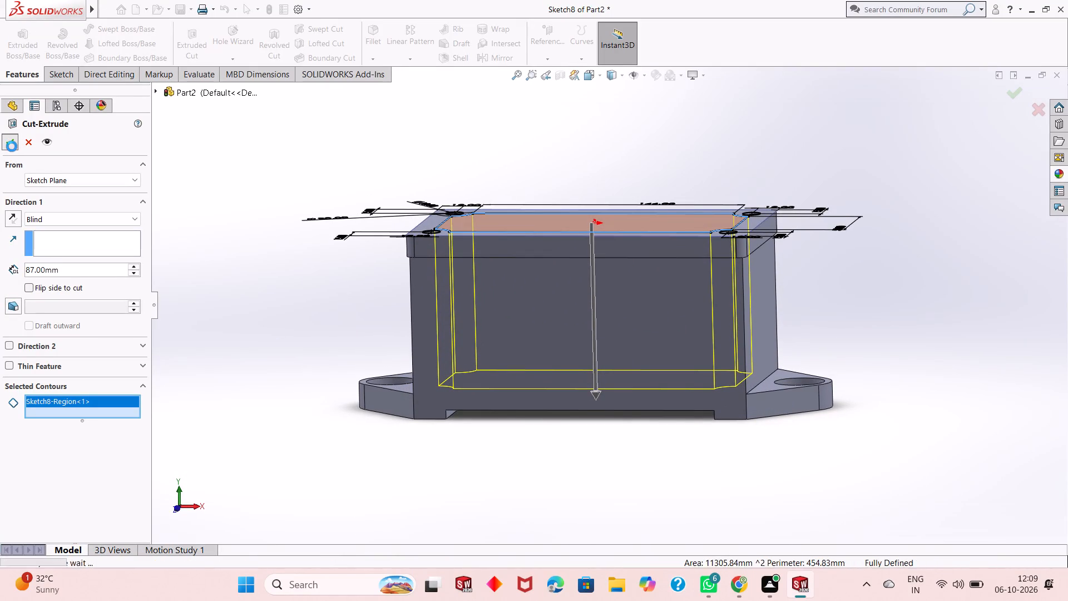
left_click(286, 343)
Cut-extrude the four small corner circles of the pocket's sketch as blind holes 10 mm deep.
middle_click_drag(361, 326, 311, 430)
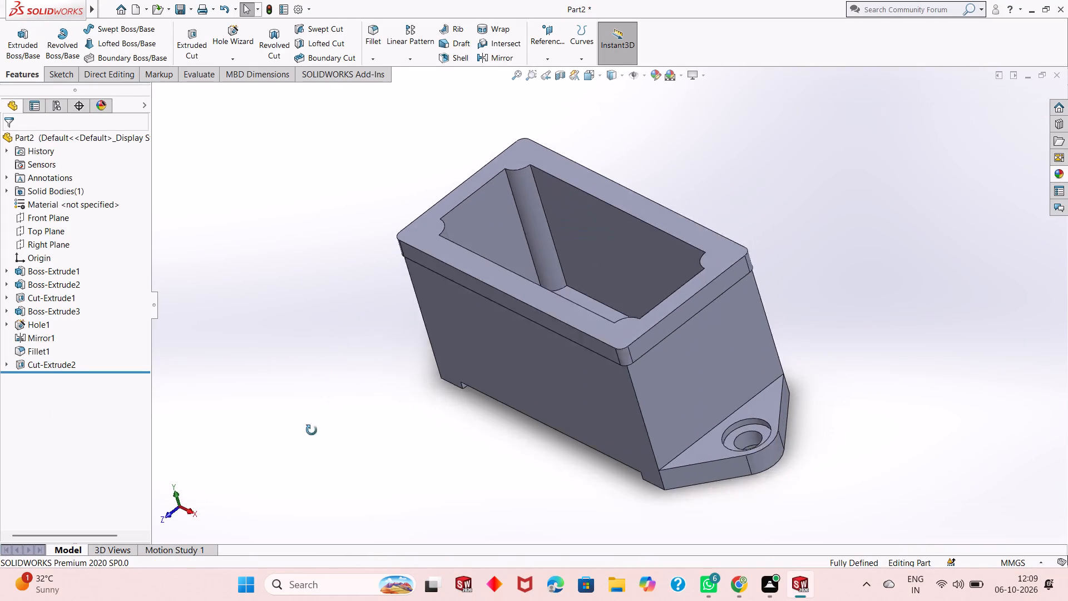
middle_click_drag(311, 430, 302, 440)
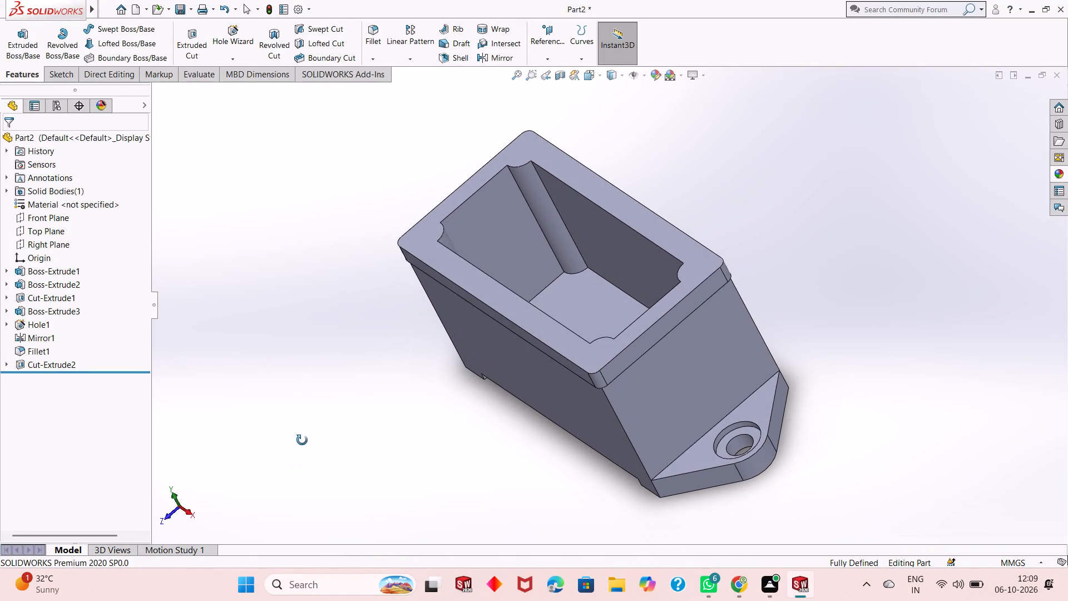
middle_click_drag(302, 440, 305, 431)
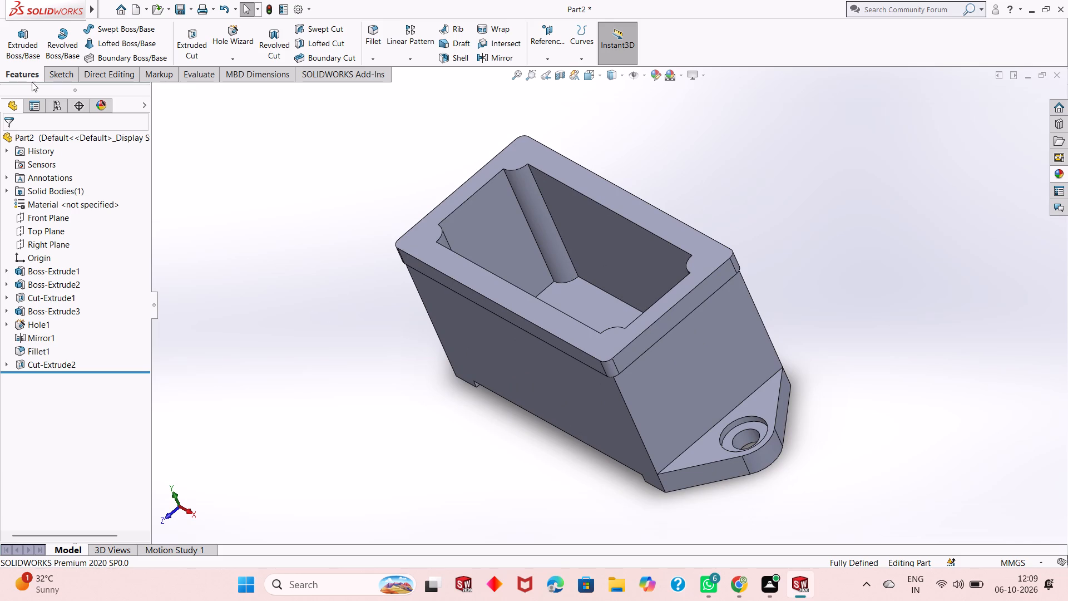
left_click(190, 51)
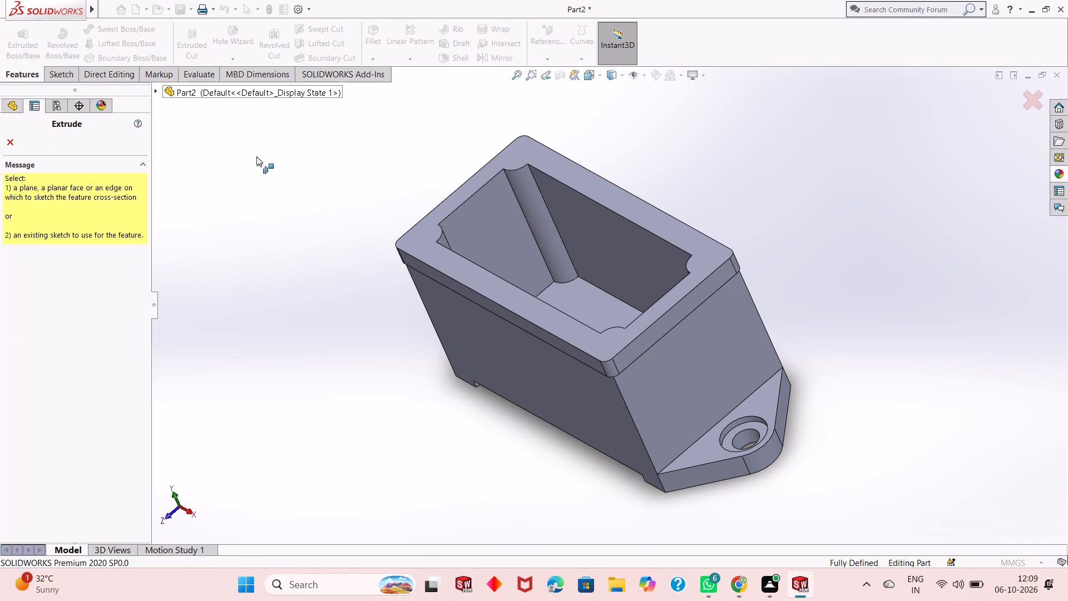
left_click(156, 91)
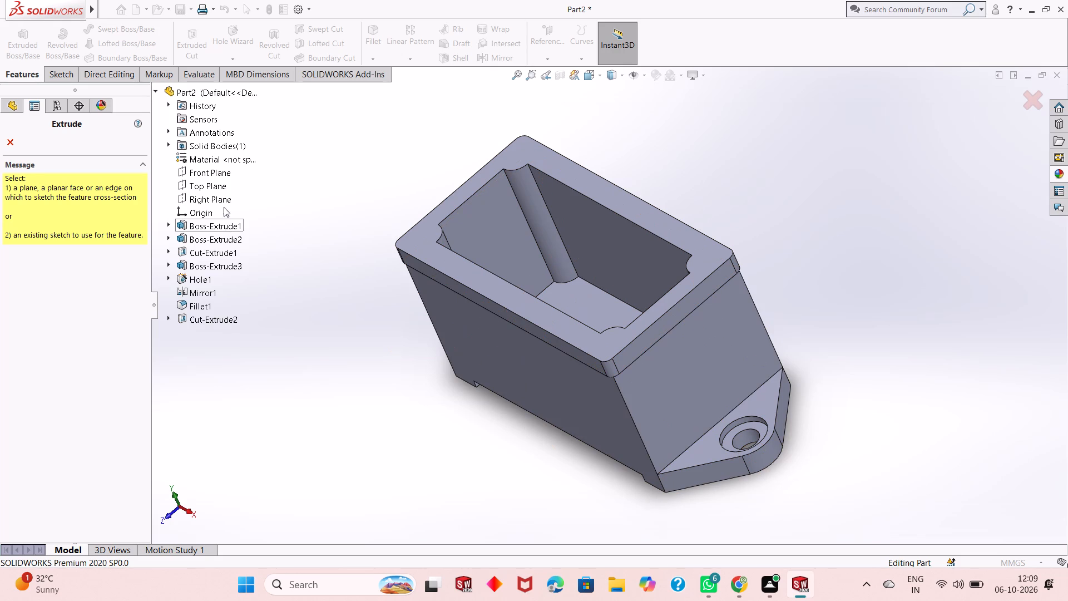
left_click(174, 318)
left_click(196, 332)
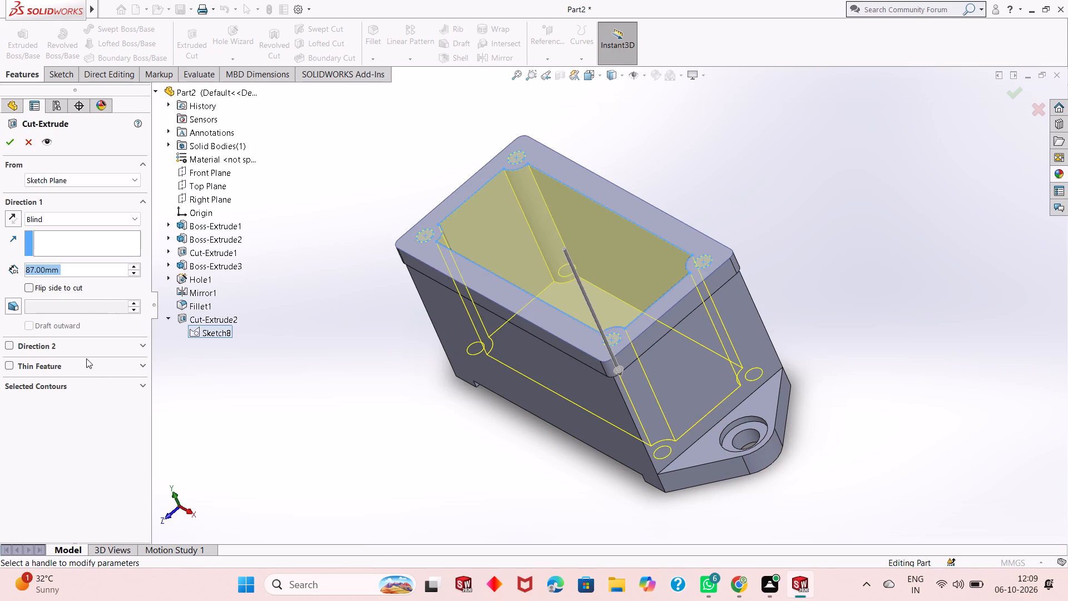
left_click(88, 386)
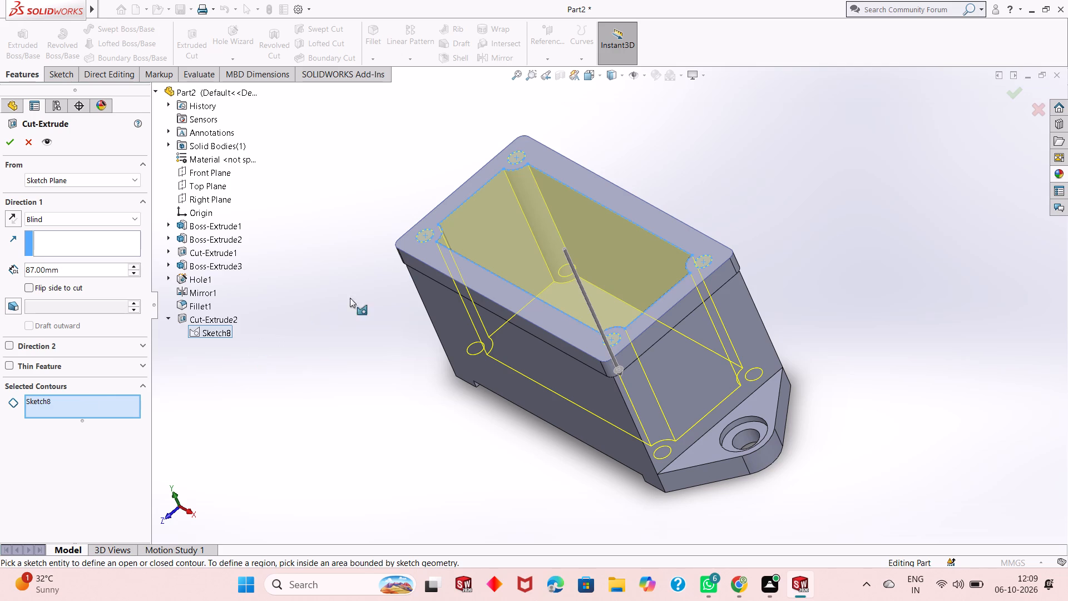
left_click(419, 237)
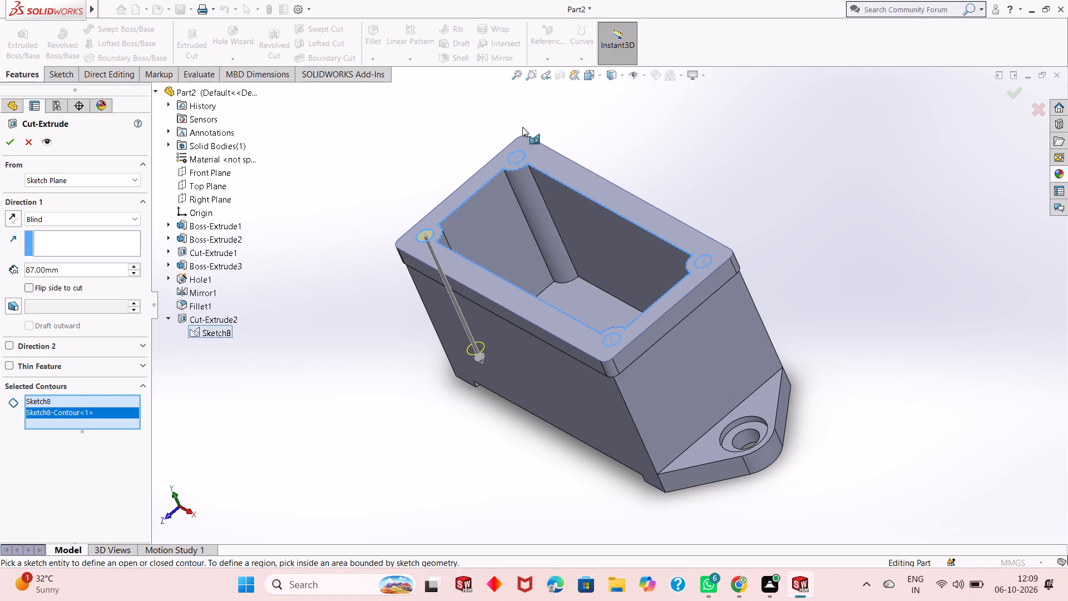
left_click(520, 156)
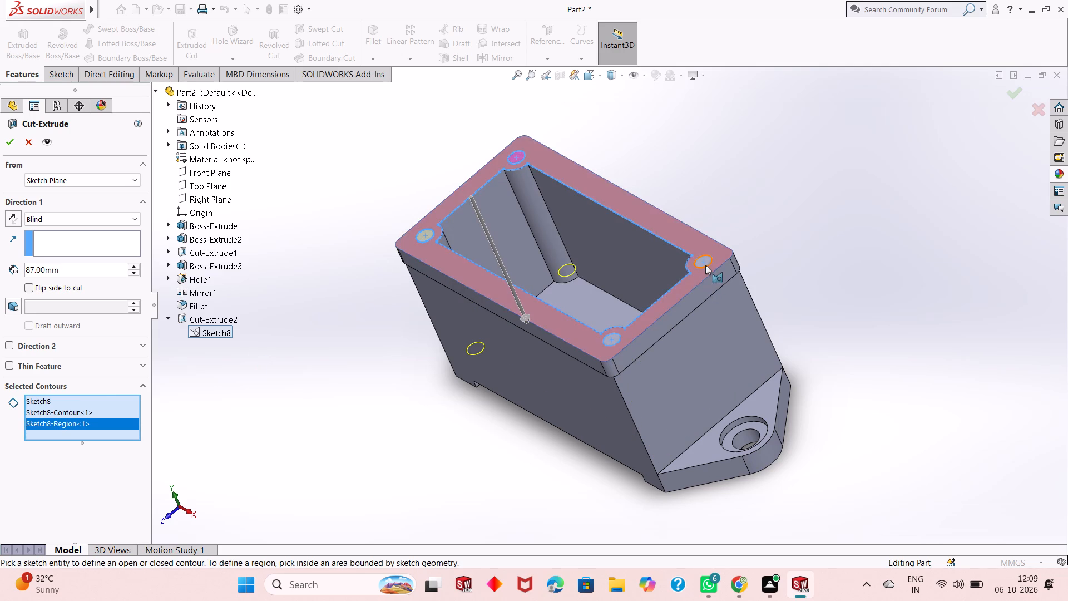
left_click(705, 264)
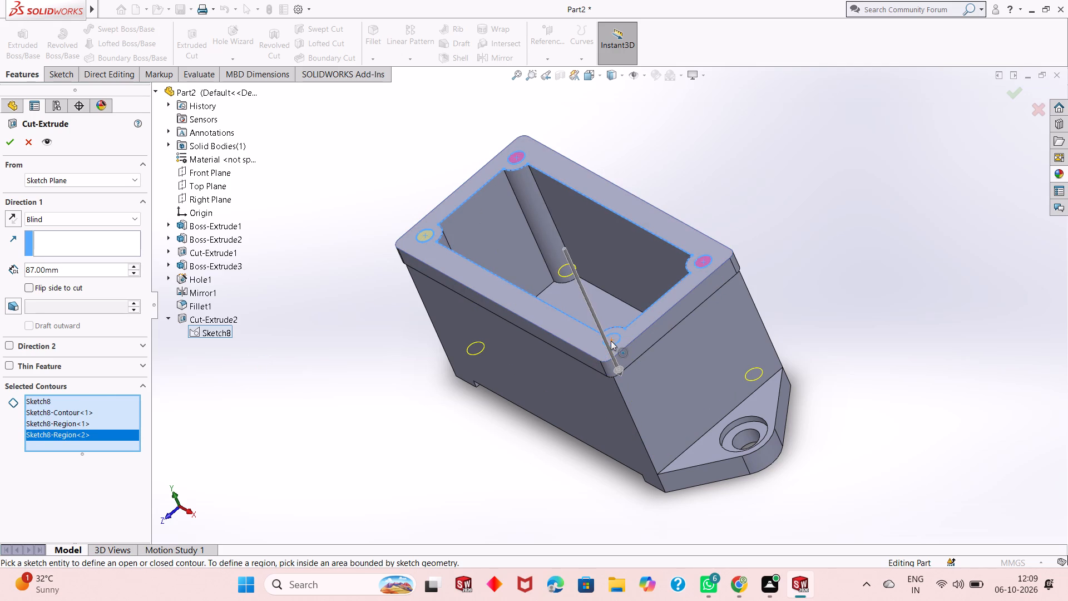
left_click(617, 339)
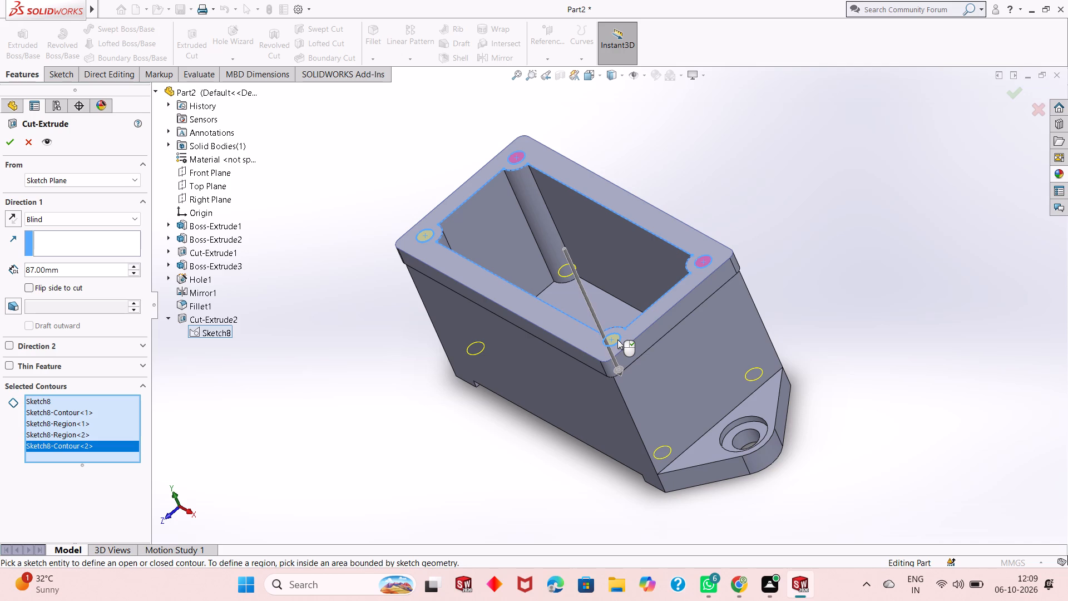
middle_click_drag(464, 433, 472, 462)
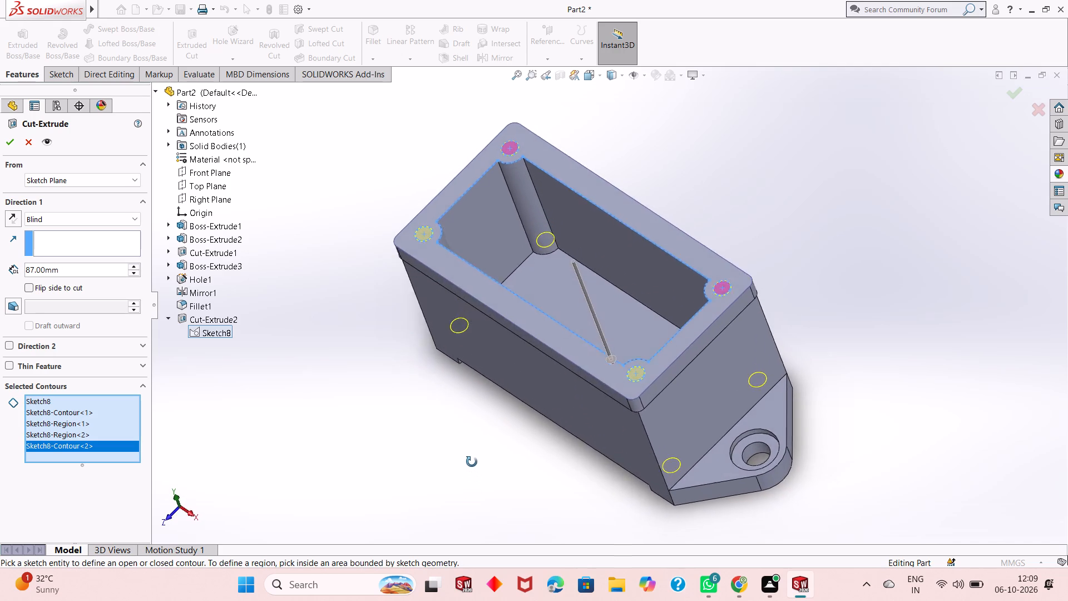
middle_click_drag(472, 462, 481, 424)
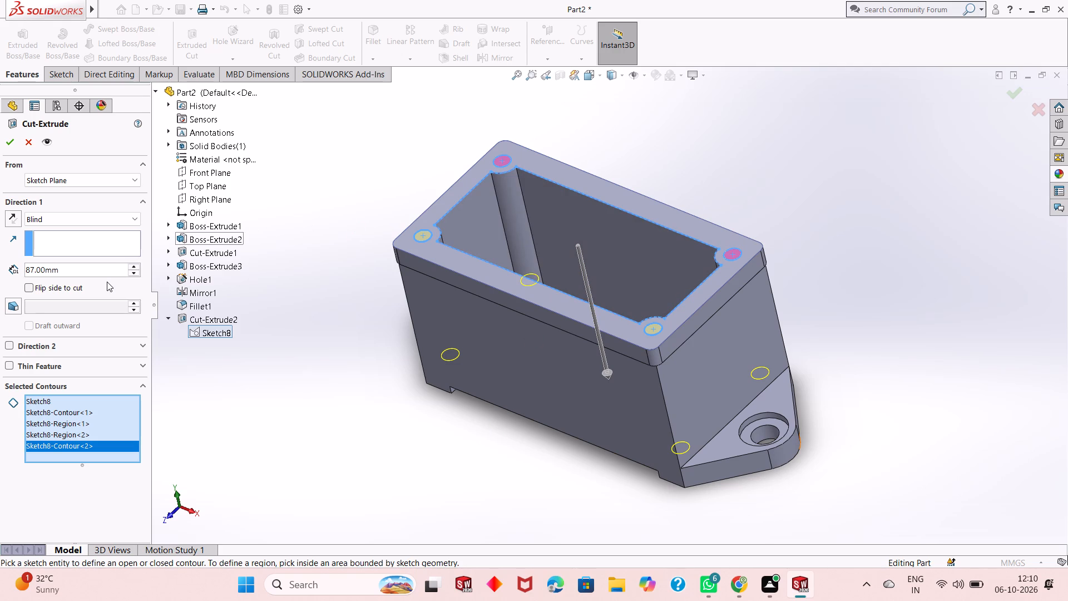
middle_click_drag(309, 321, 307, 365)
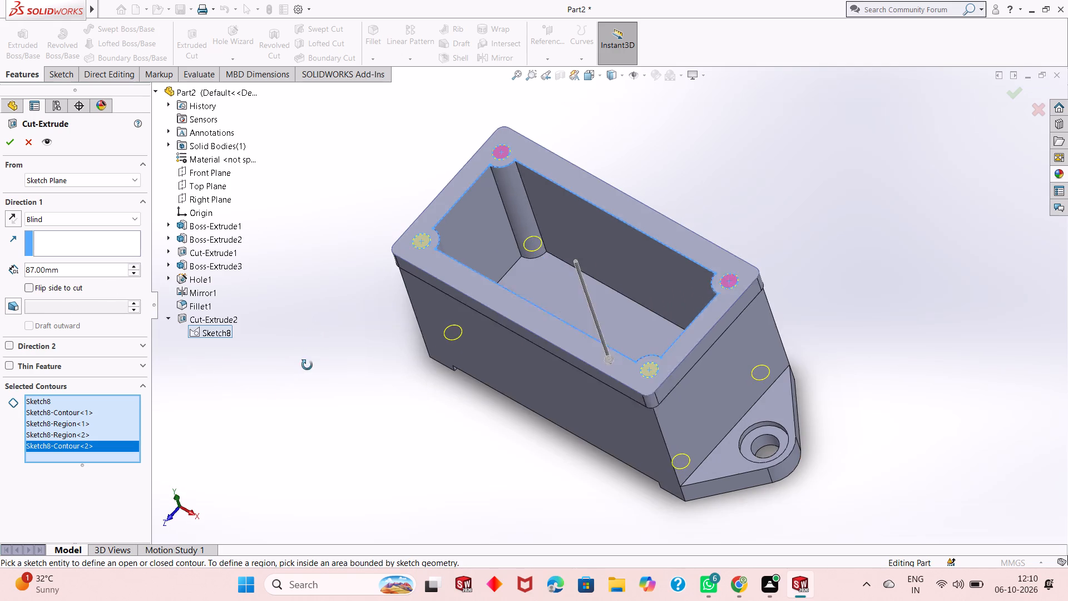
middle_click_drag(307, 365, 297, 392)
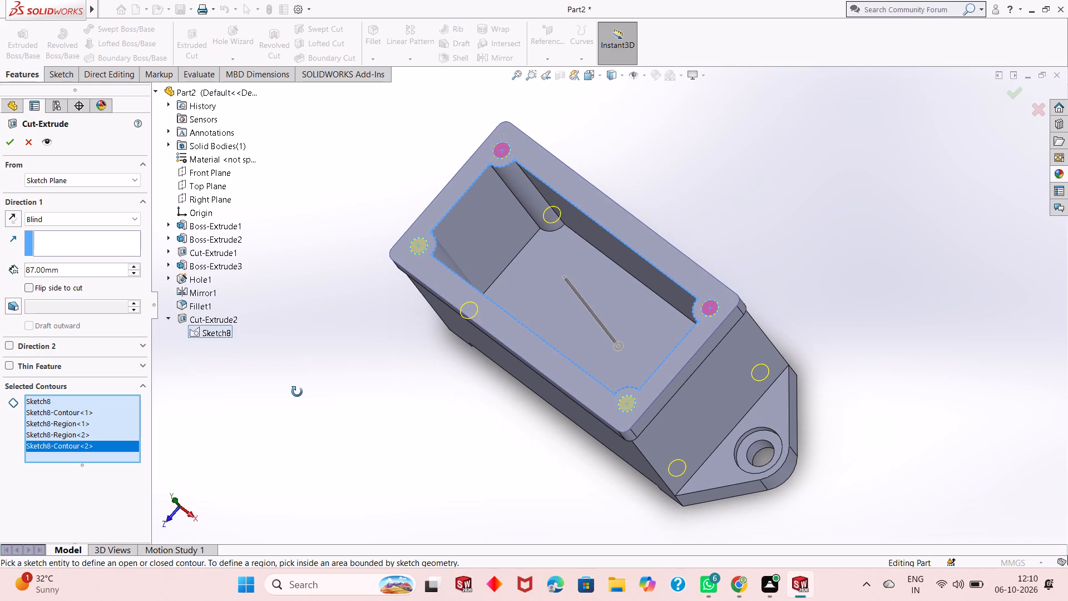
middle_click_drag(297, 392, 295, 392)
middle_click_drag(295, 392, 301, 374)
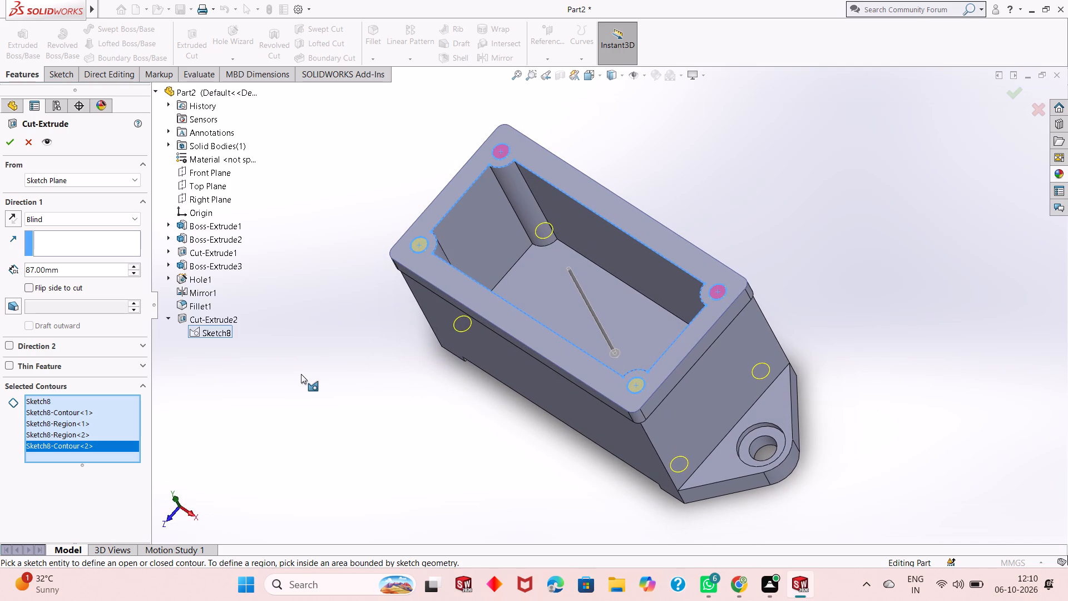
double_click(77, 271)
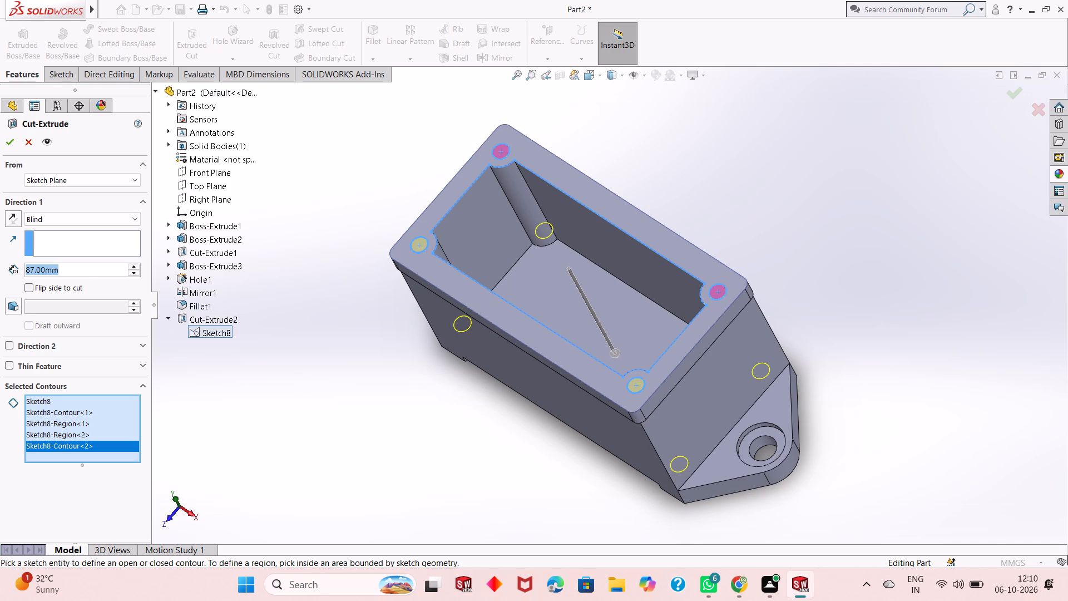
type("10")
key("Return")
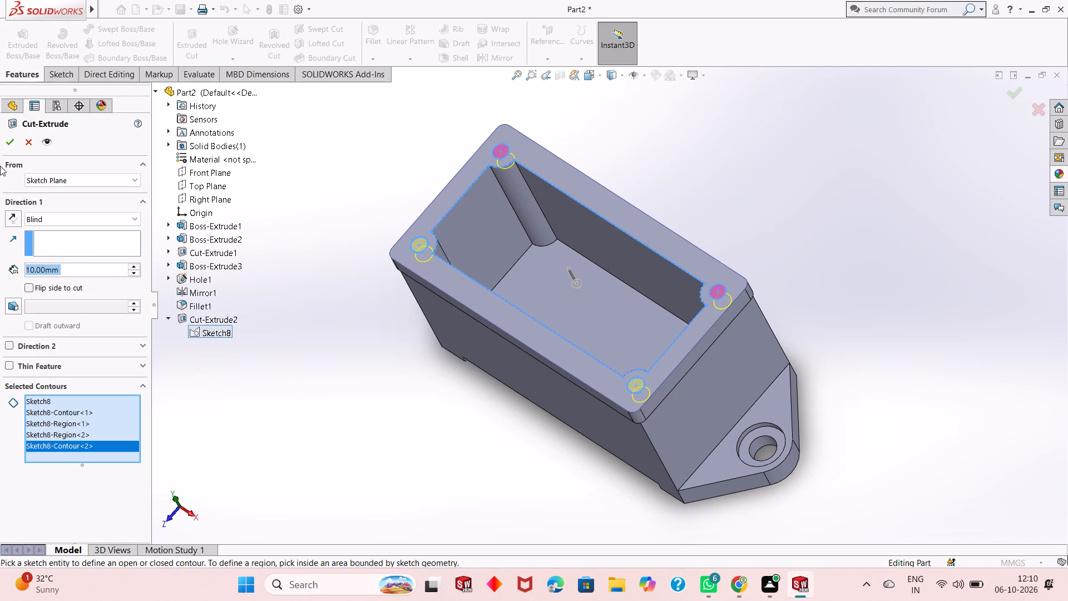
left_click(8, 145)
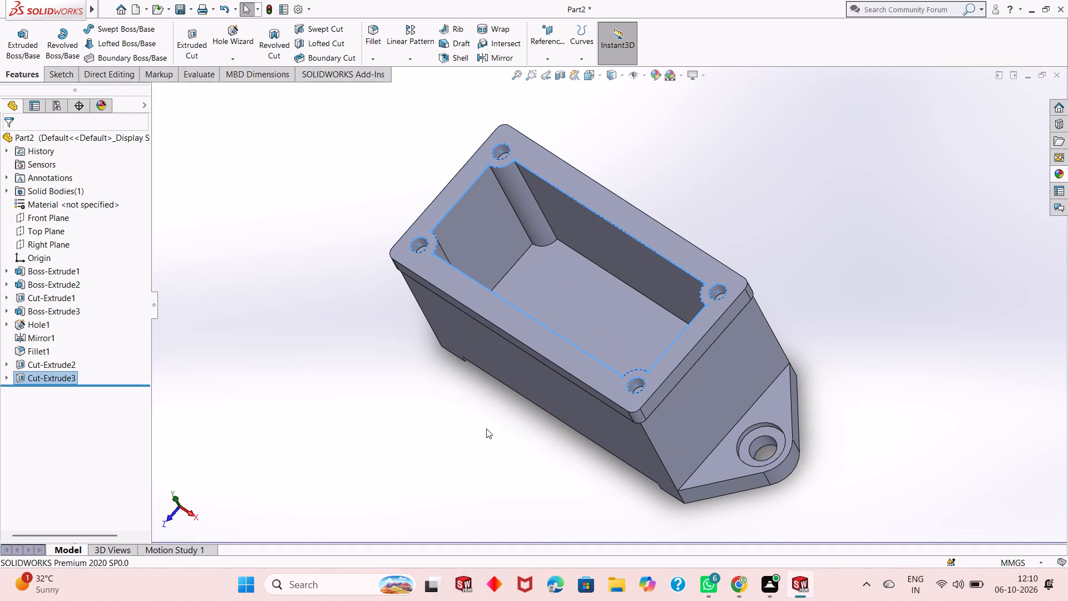
Examine the corner holes and the arc-cornered pocket of the housing from several angles.
left_click_drag(484, 428, 477, 428)
middle_click_drag(473, 417, 477, 333)
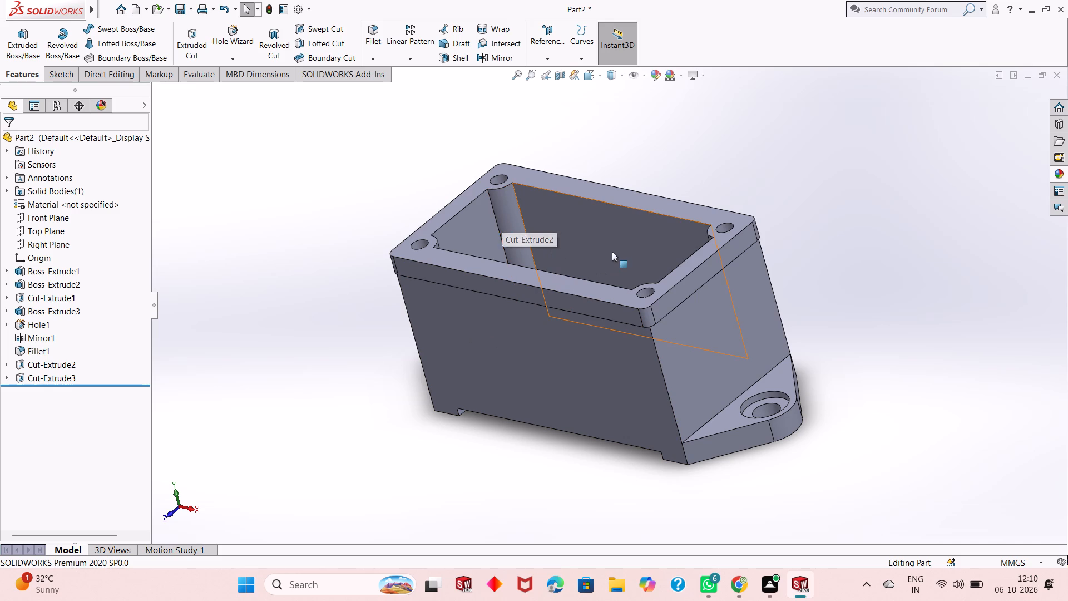
middle_click_drag(503, 204, 504, 242)
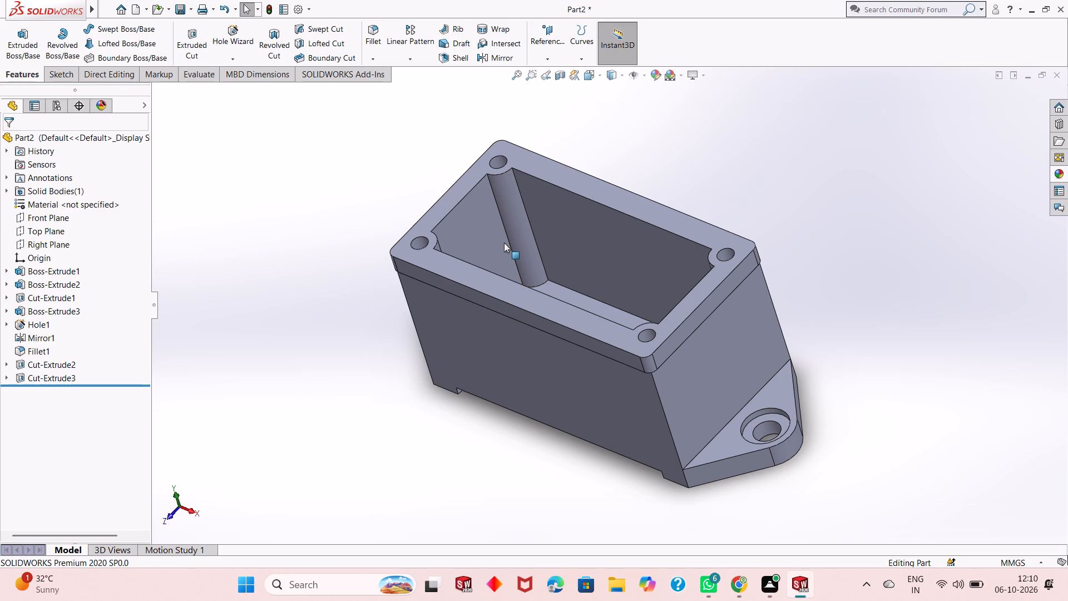
middle_click_drag(535, 225, 547, 268)
middle_click_drag(547, 268, 566, 287)
middle_click_drag(580, 259, 519, 231)
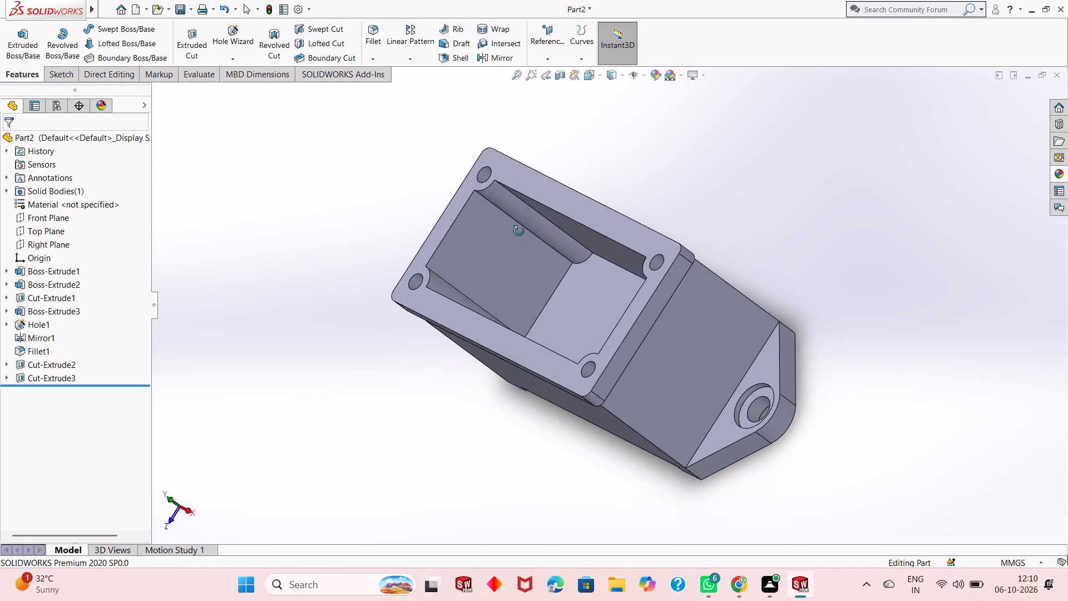
middle_click_drag(519, 231, 547, 215)
Undo the corner-hole cut and the pocket cut, back to editing the top-plate sketch.
key("ctrl+z")
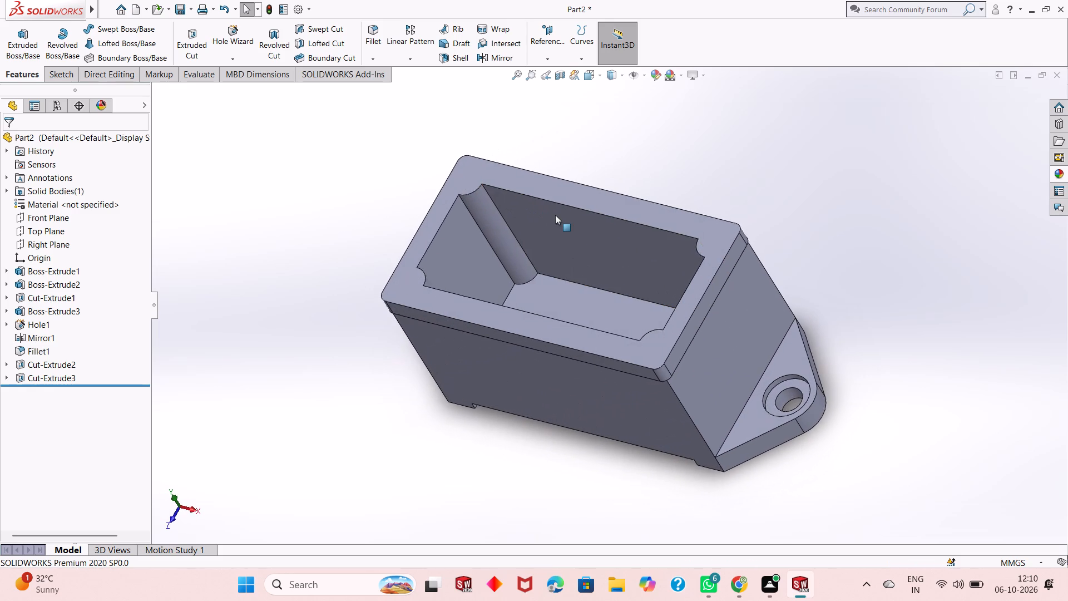
key("ctrl+z")
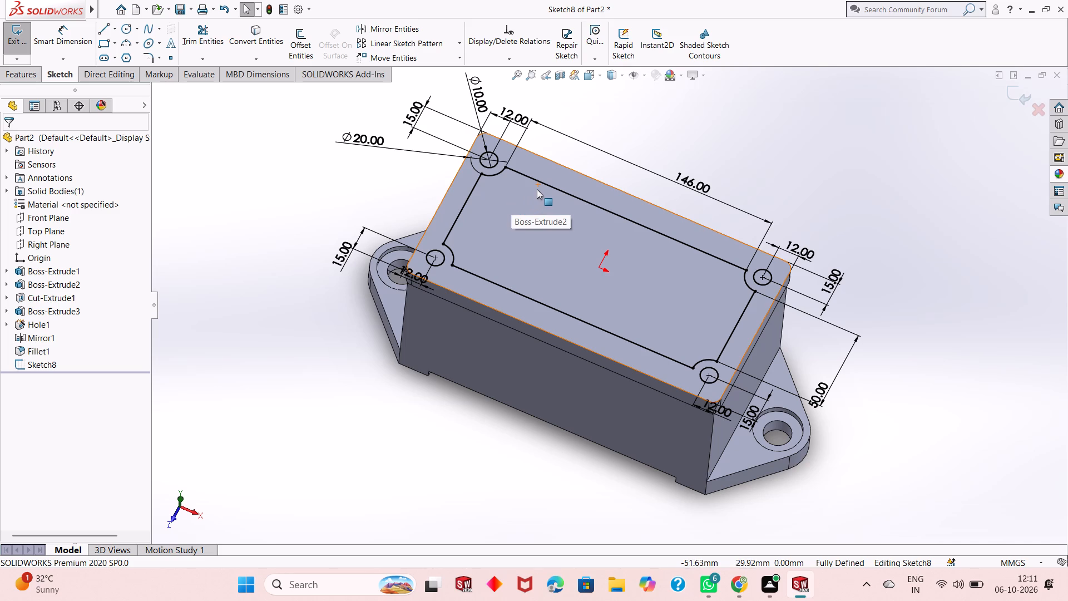
scroll(537, 189, "down", 4)
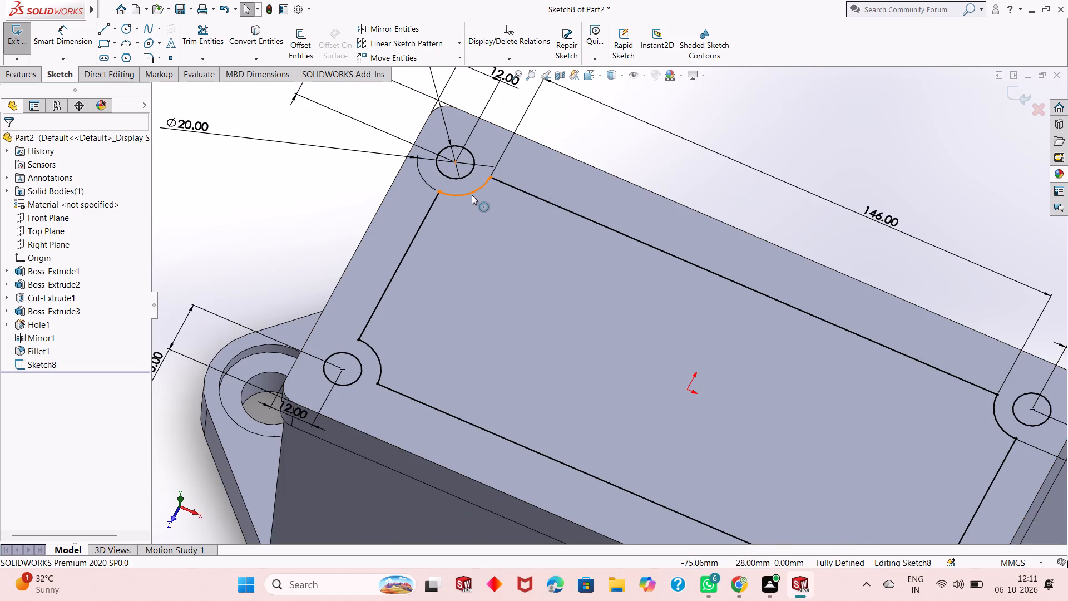
key("ctrl+z")
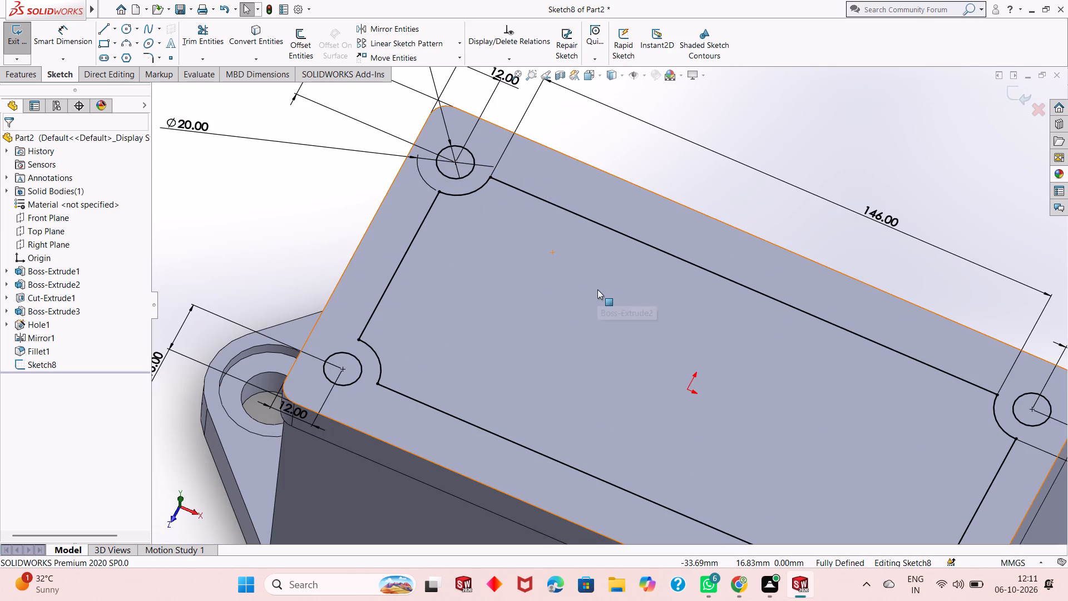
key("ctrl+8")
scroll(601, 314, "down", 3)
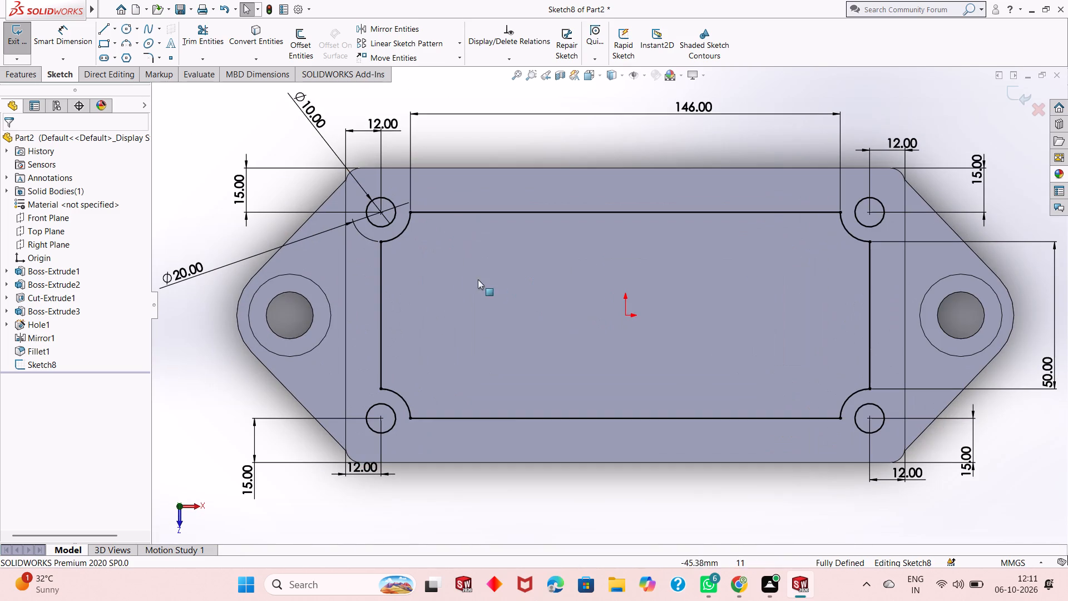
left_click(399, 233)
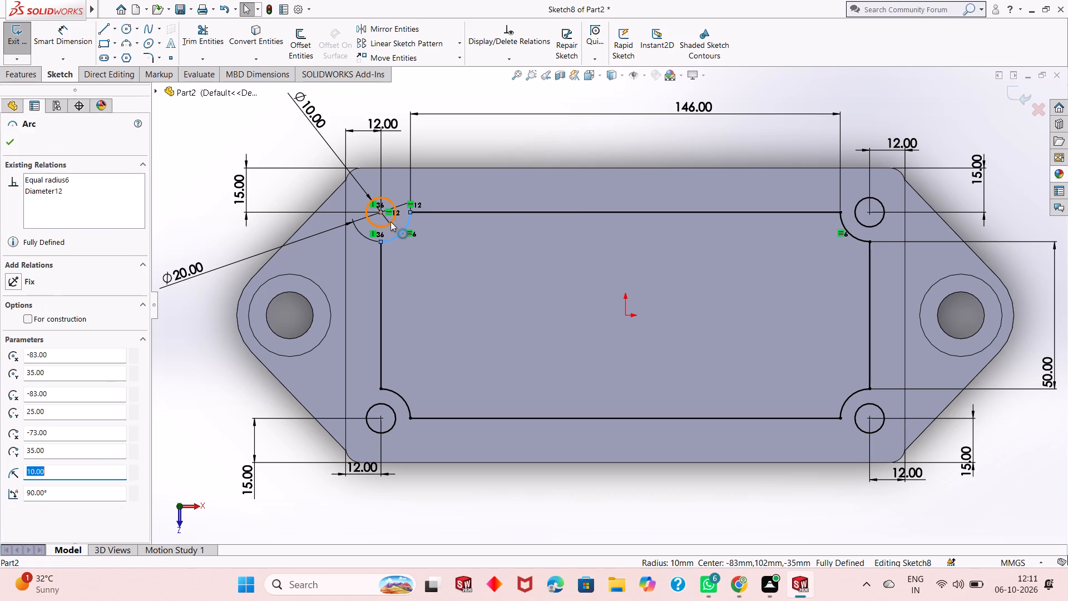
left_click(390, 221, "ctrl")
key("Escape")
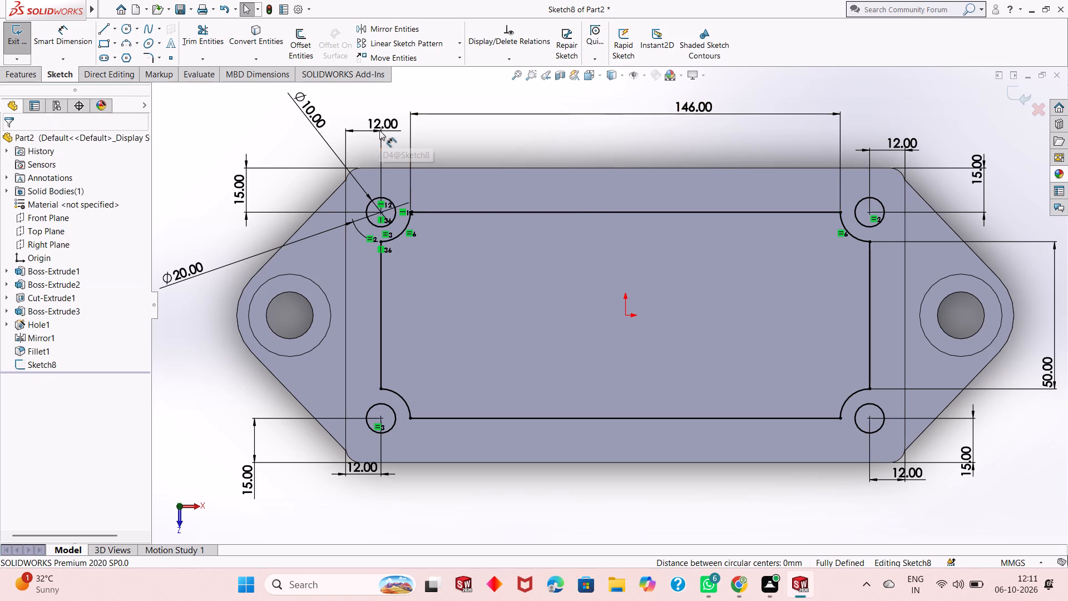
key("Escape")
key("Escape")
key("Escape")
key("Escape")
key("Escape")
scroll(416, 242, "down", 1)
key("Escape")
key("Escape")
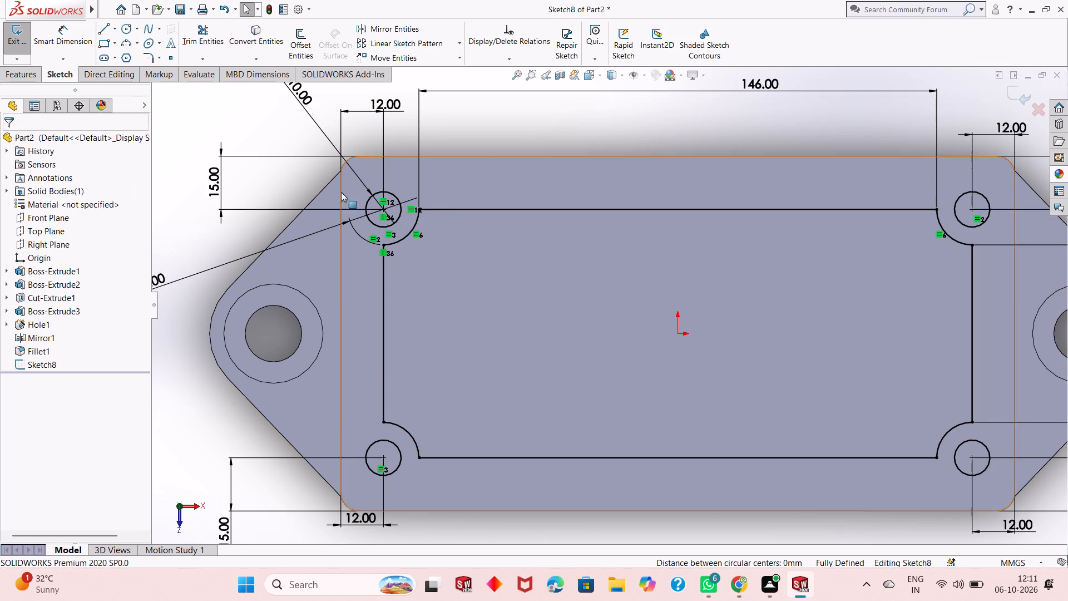
Draw 10 mm lines joining both arc ends to the circle centre at the two left-hand corners of the top-plate sketch.
left_click(106, 28)
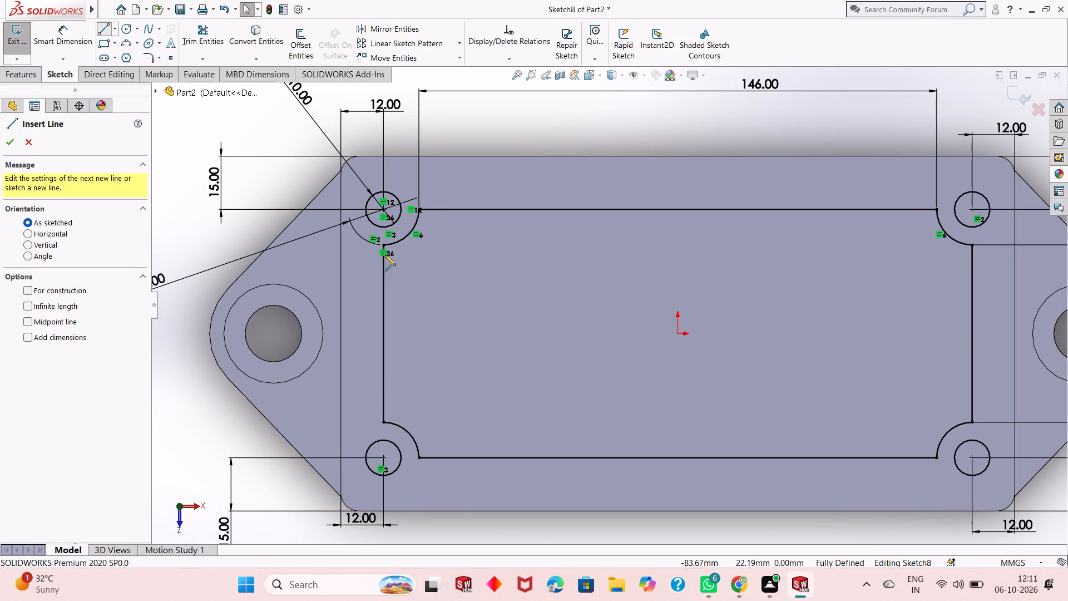
left_click(385, 247)
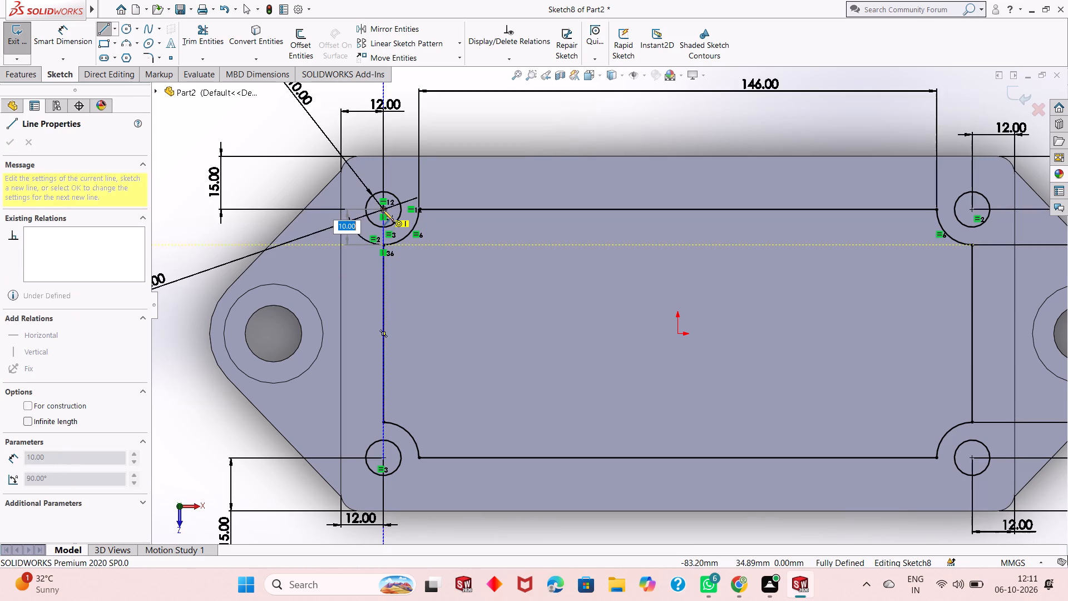
left_click(383, 210)
left_click(420, 209)
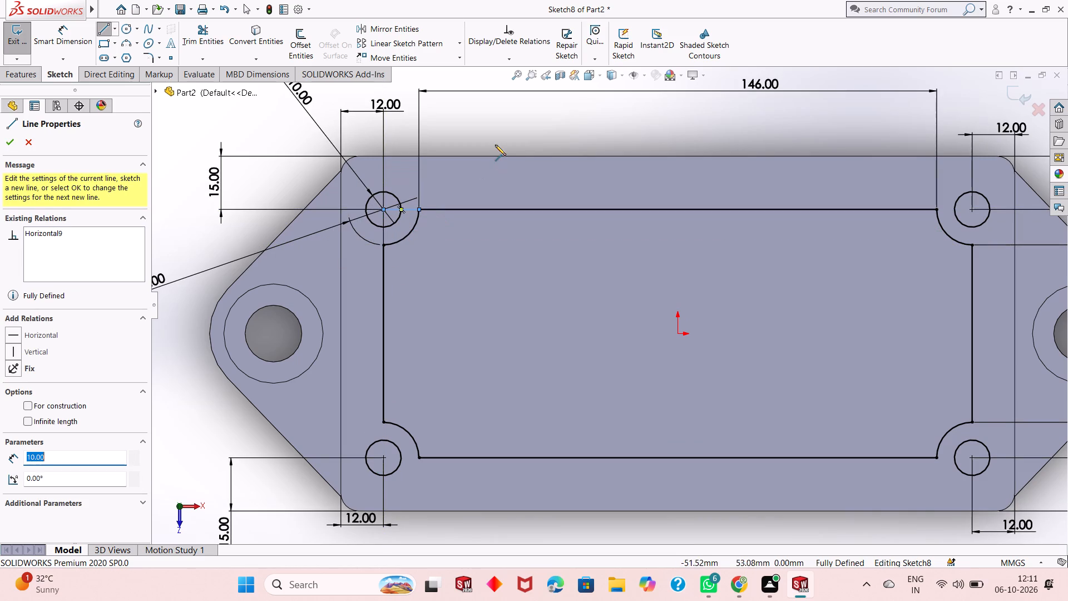
left_click(386, 422)
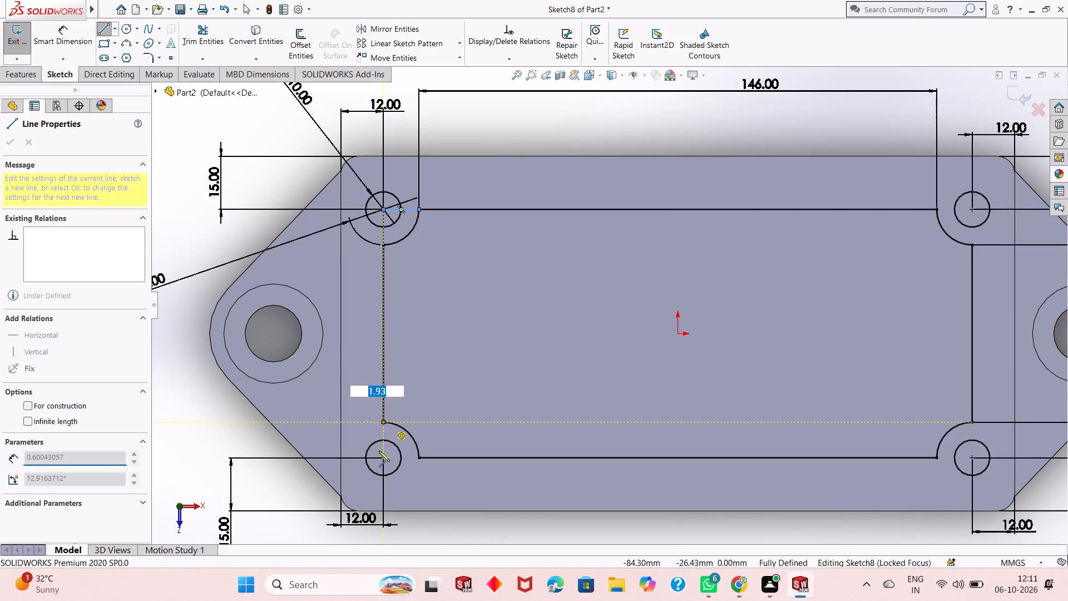
left_click(384, 458)
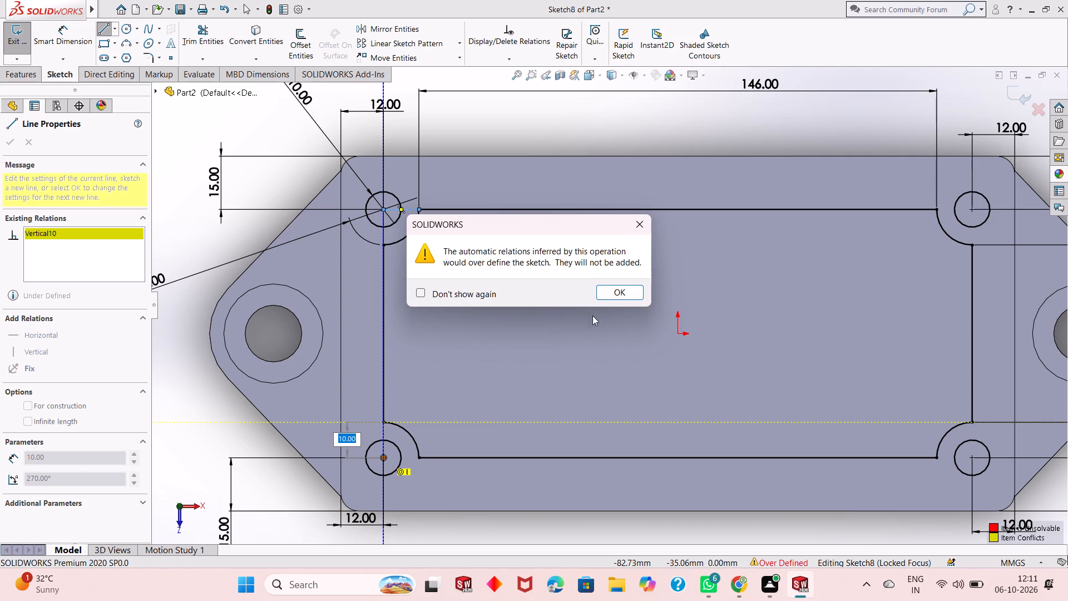
left_click(627, 289)
left_click(420, 458)
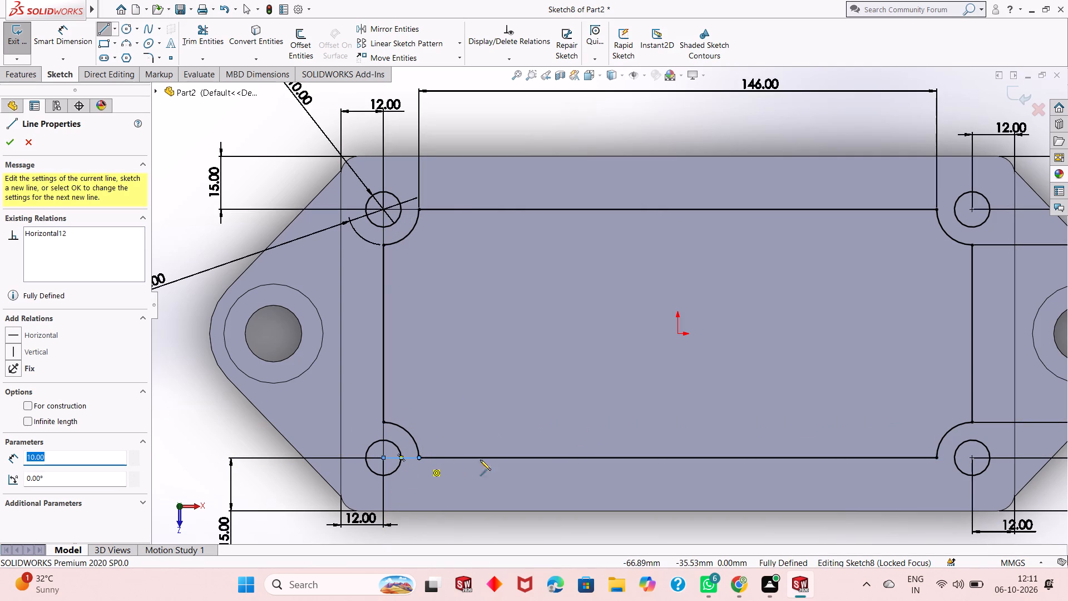
Draw two 10 mm lines joining the arc ends to the circle centre at the sketch's lower-right corner.
scroll(492, 404, "up", 2)
scroll(918, 366, "down", 2)
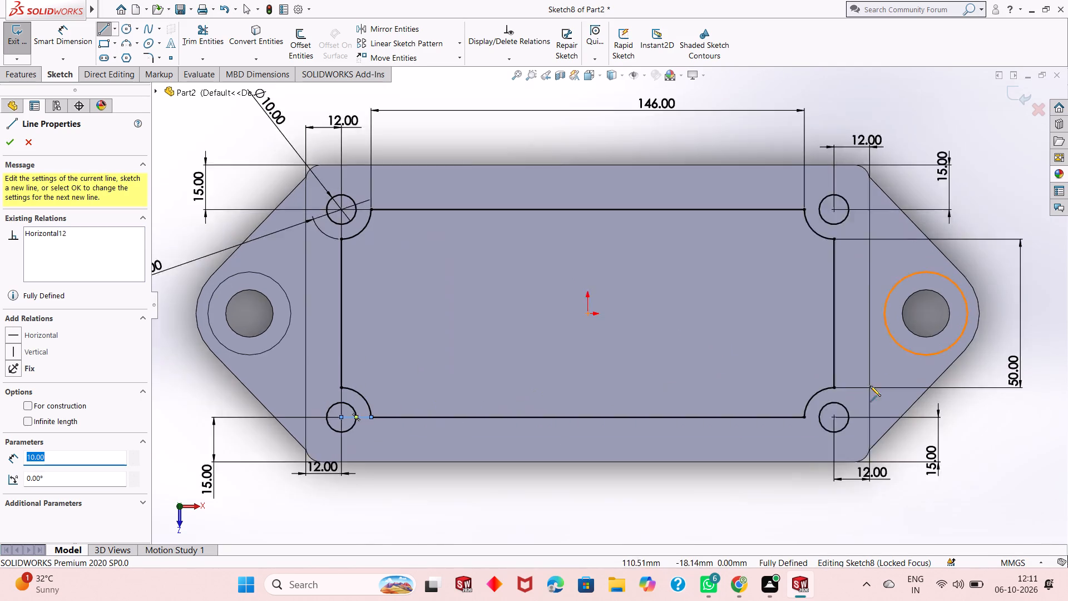
scroll(870, 386, "down", 3)
left_click(754, 372)
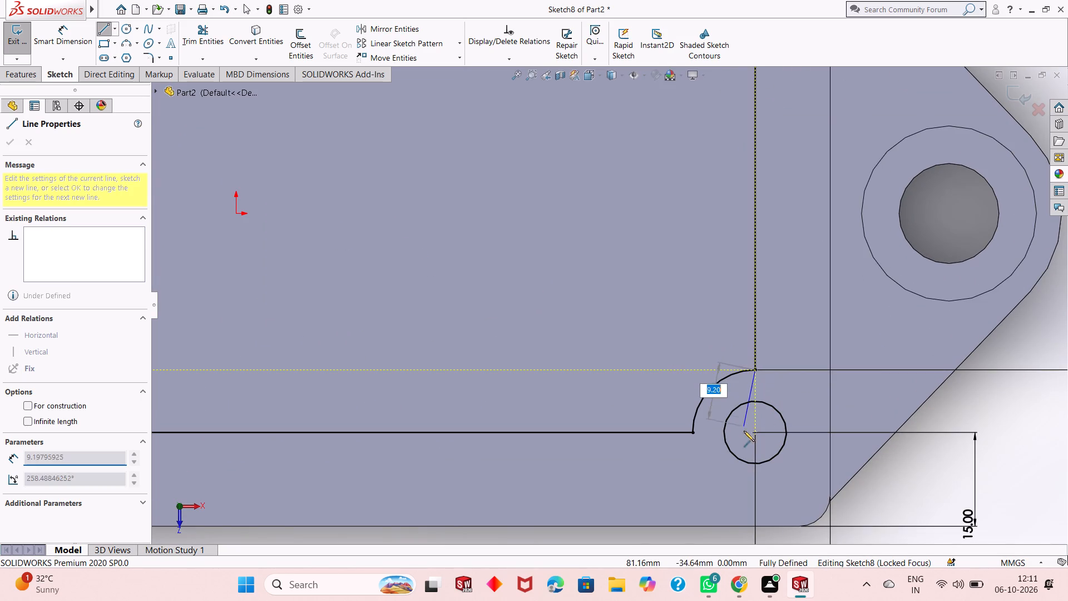
left_click(754, 433)
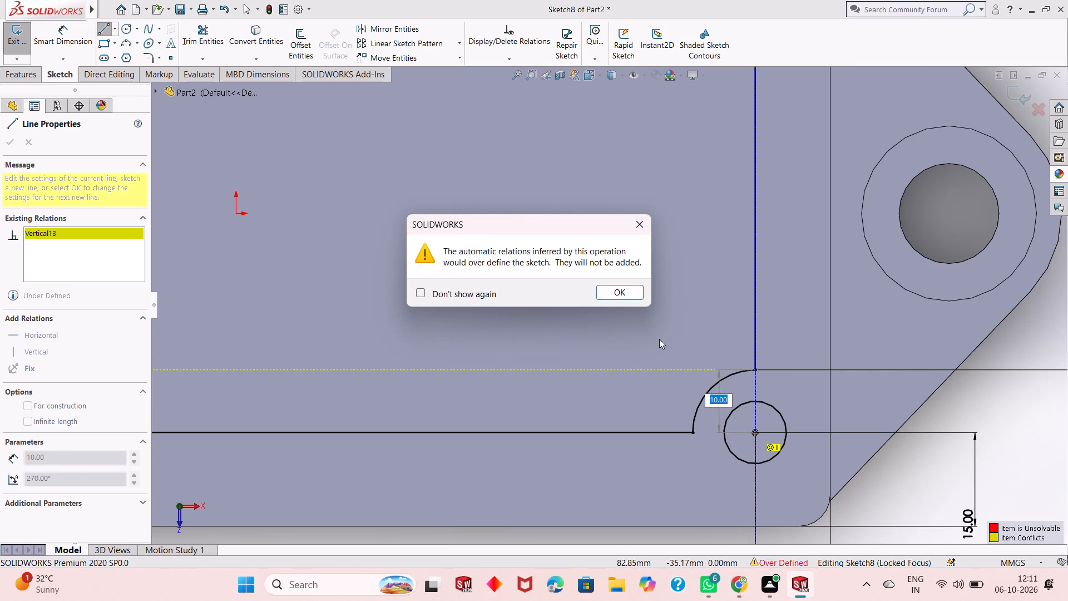
left_click(623, 288)
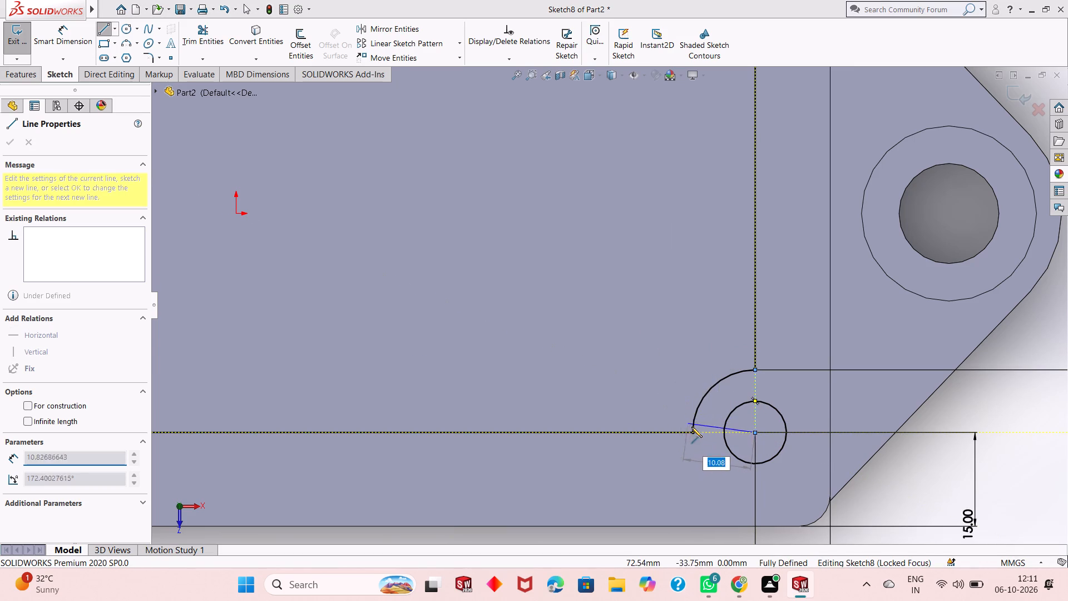
left_click(692, 432)
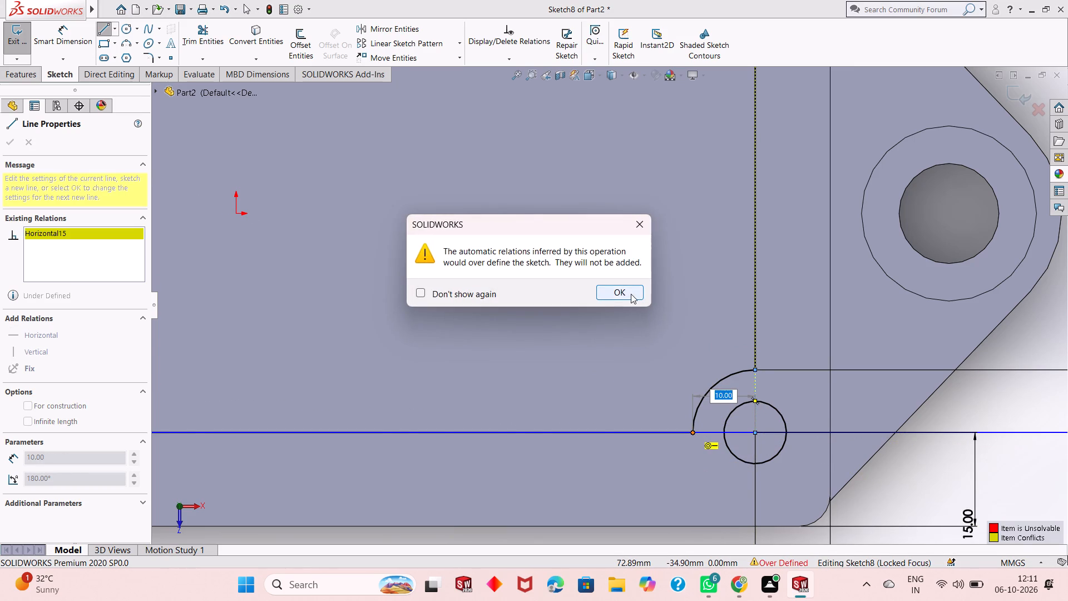
left_click(631, 294)
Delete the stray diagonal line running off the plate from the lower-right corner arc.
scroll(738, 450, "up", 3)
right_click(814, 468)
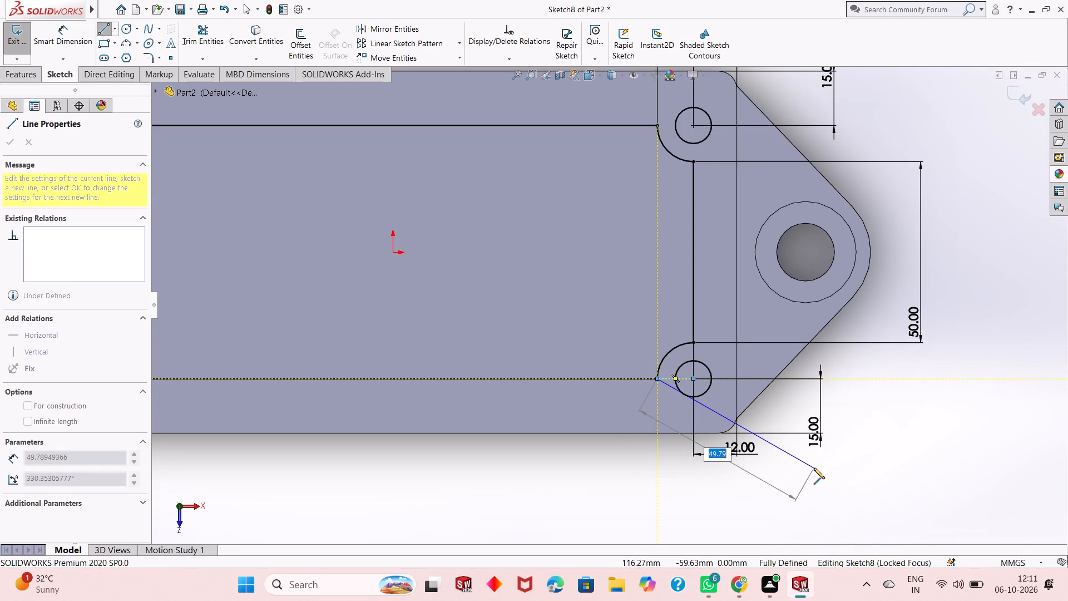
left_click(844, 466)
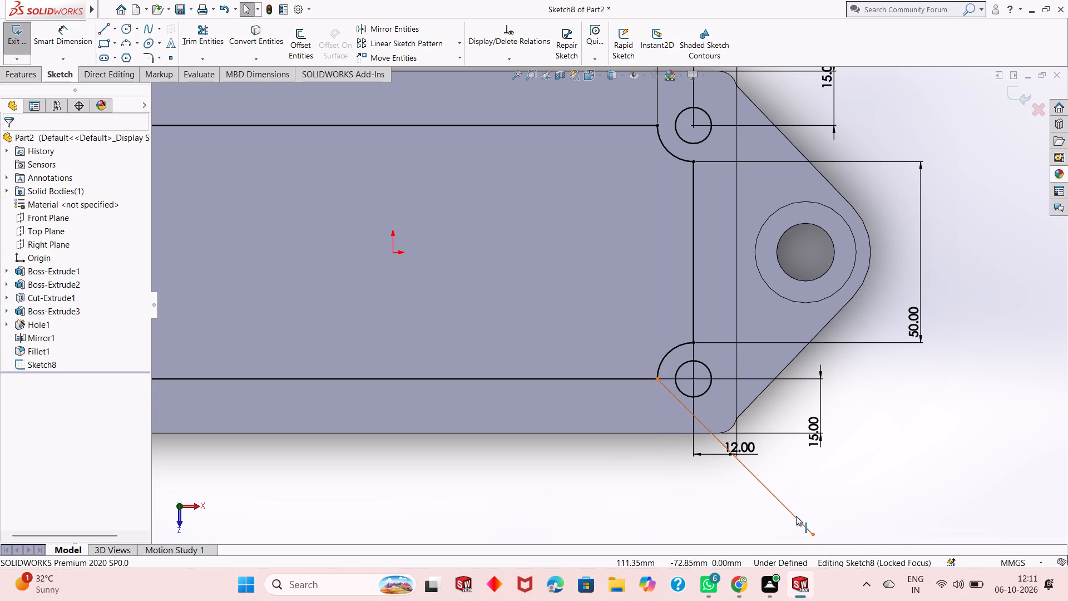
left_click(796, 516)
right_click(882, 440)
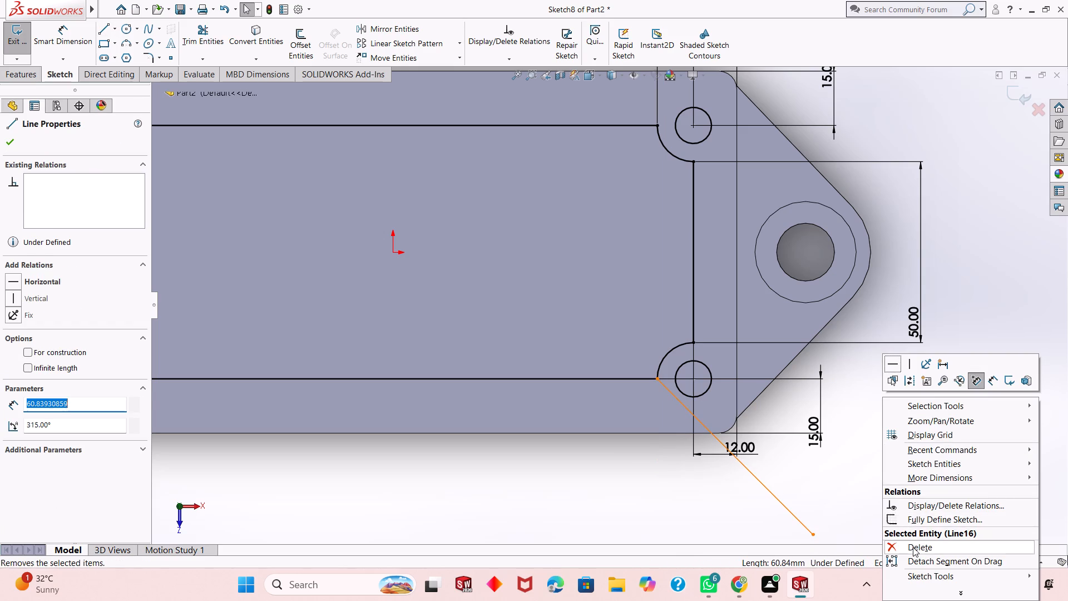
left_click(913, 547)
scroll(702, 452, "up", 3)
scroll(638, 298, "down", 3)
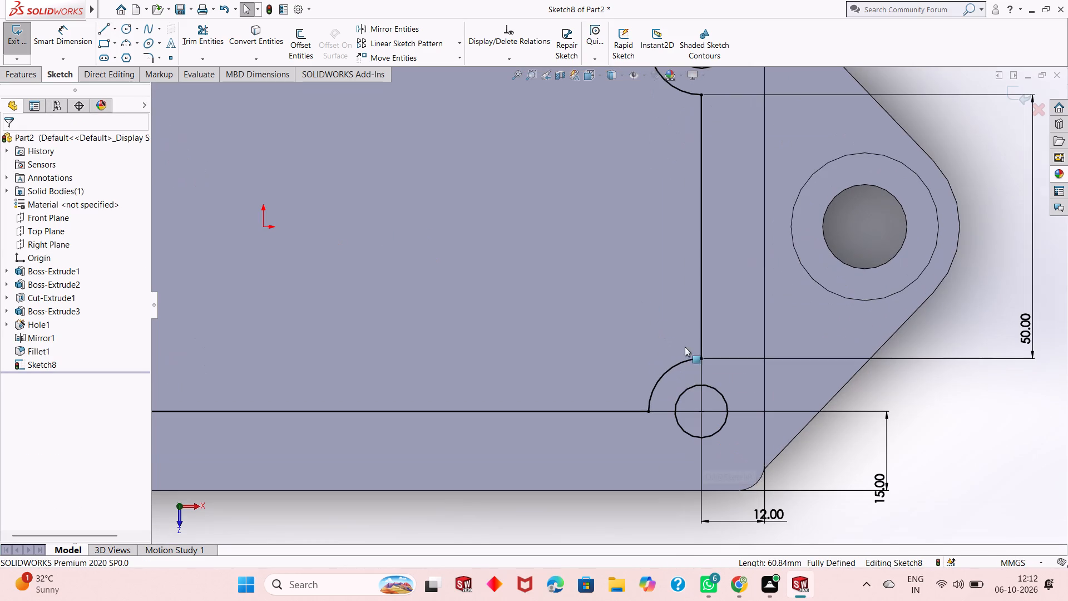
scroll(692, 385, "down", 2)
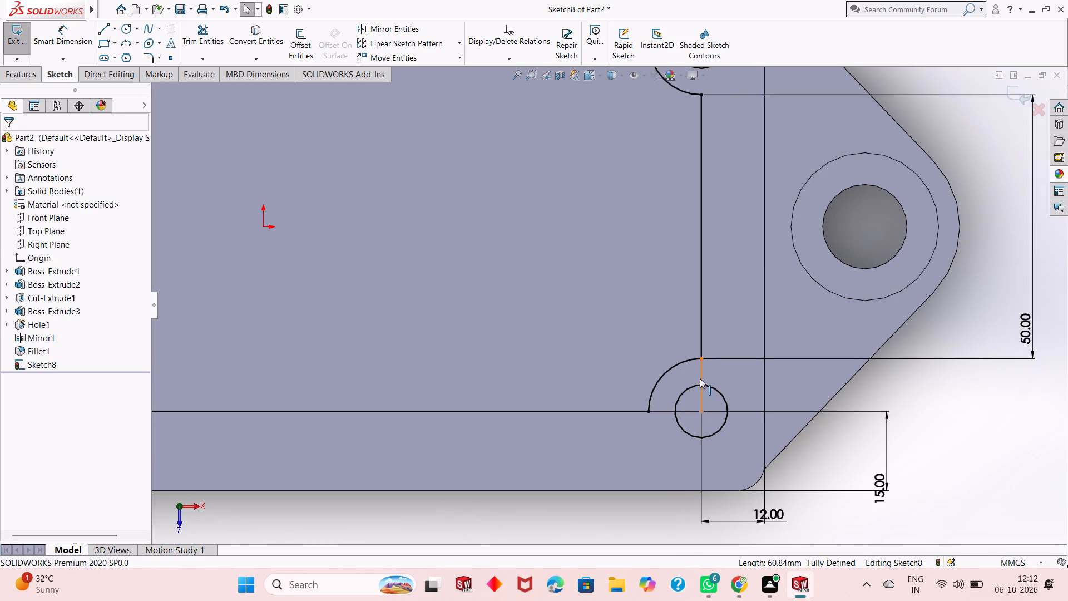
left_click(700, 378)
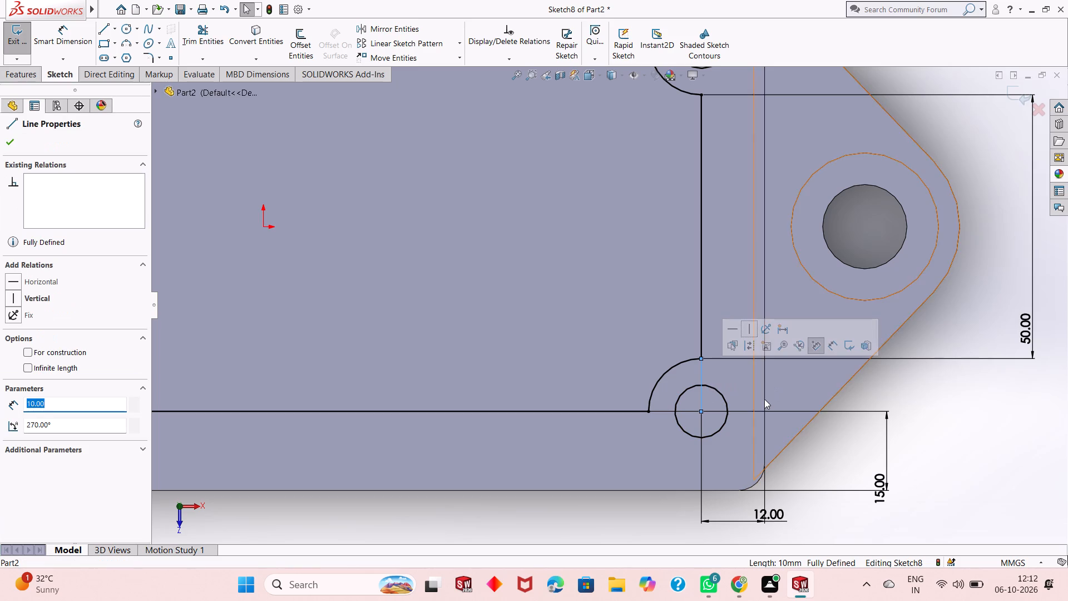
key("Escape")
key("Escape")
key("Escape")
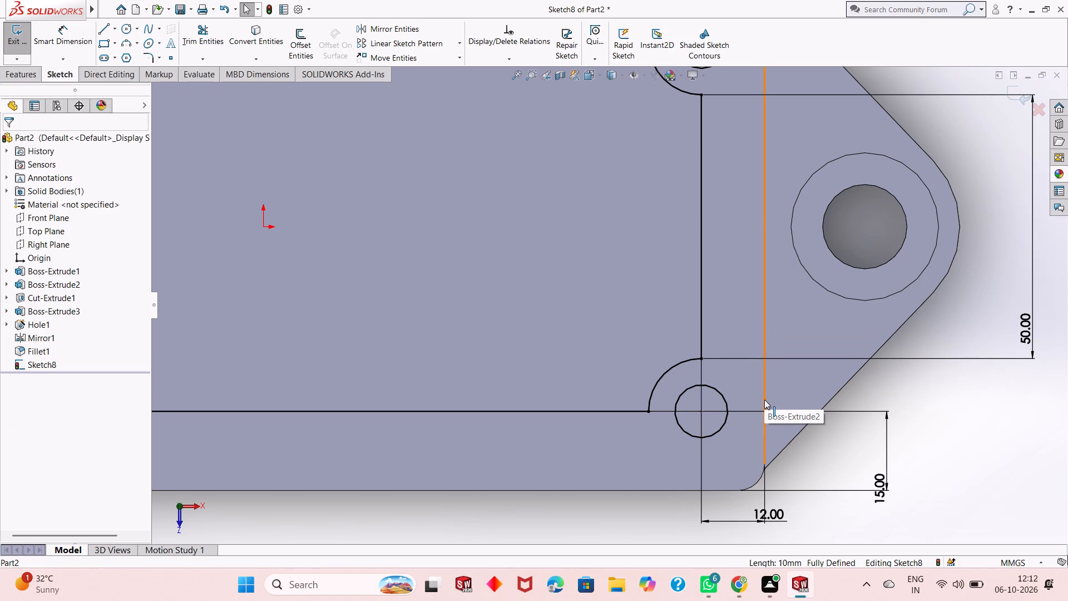
Draw two 10 mm lines joining the arc ends to the circle centre at the sketch's upper-right corner.
scroll(711, 421, "up", 5)
scroll(625, 170, "down", 2)
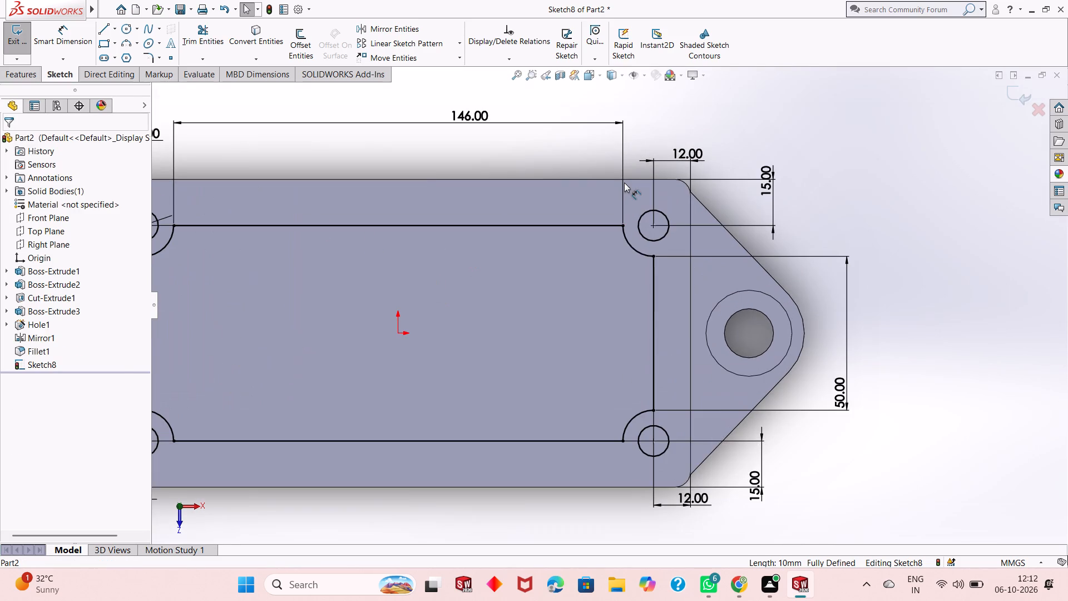
scroll(624, 183, "down", 3)
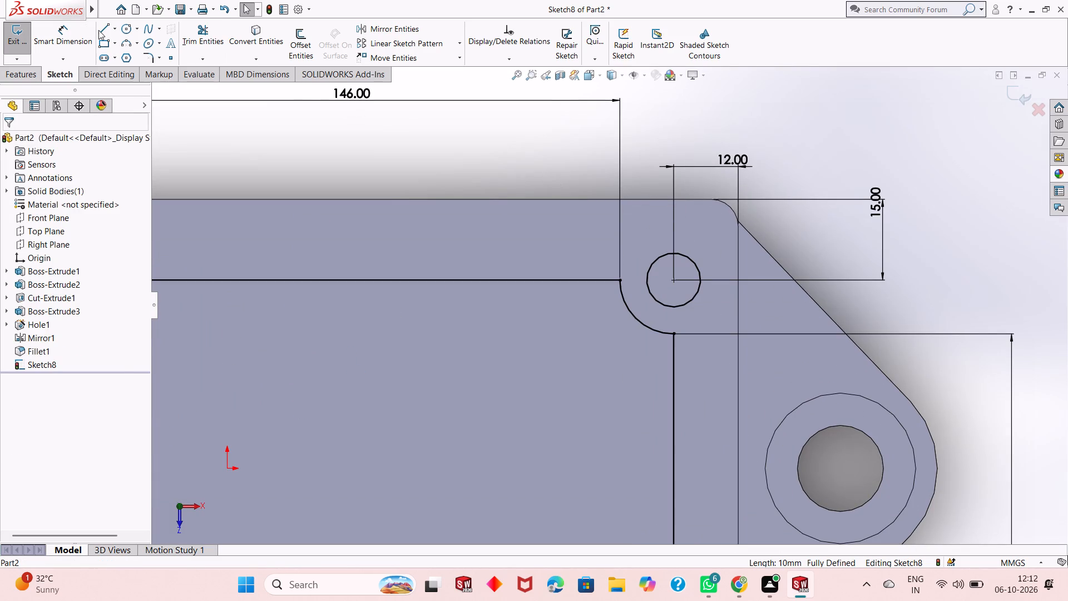
left_click(98, 30)
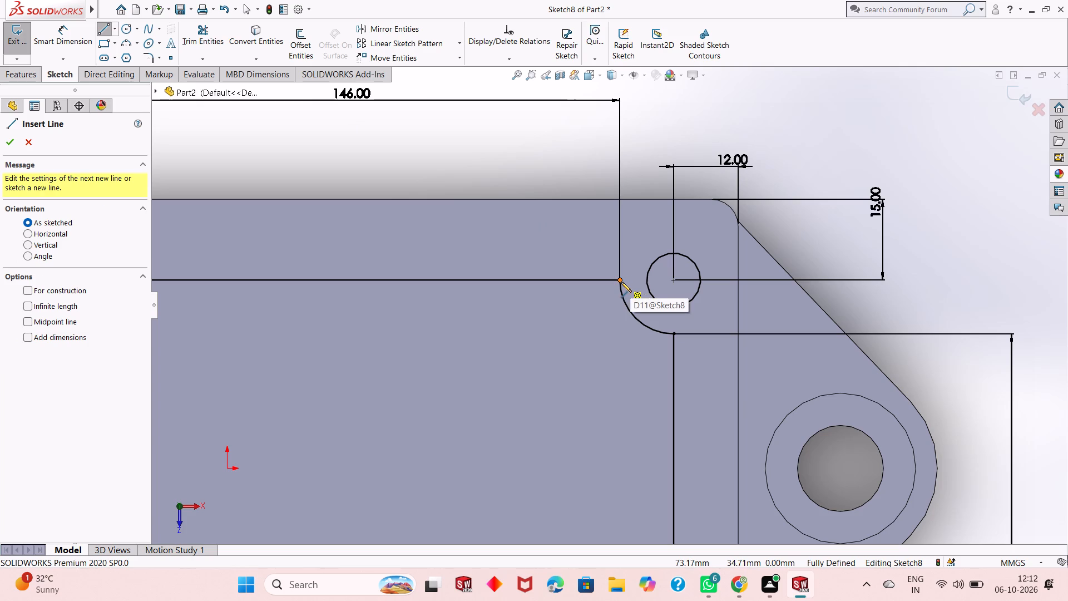
left_click(621, 282)
left_click(676, 281)
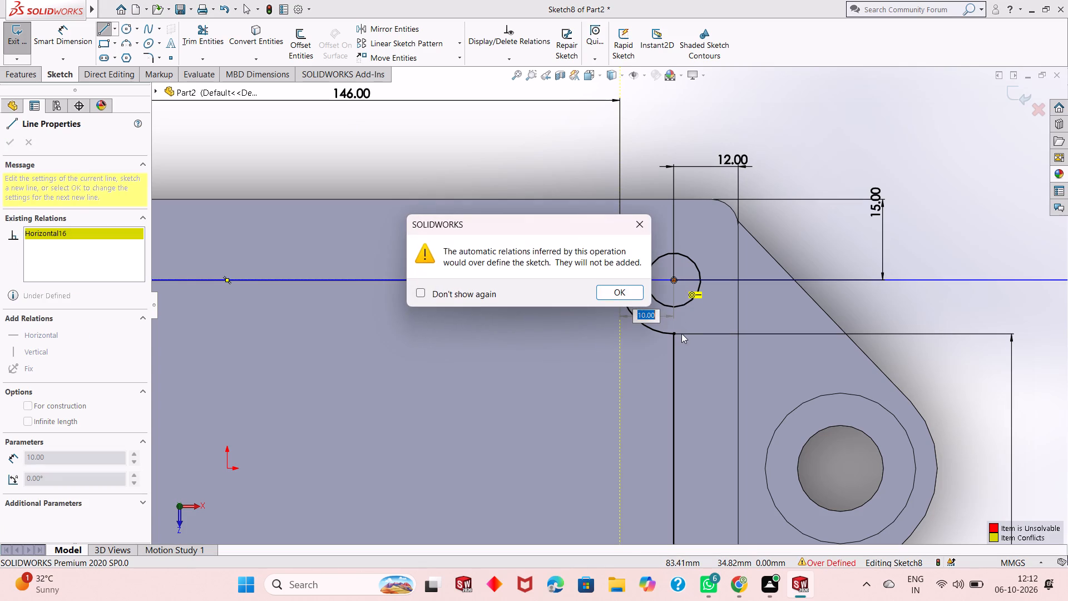
left_click(626, 292)
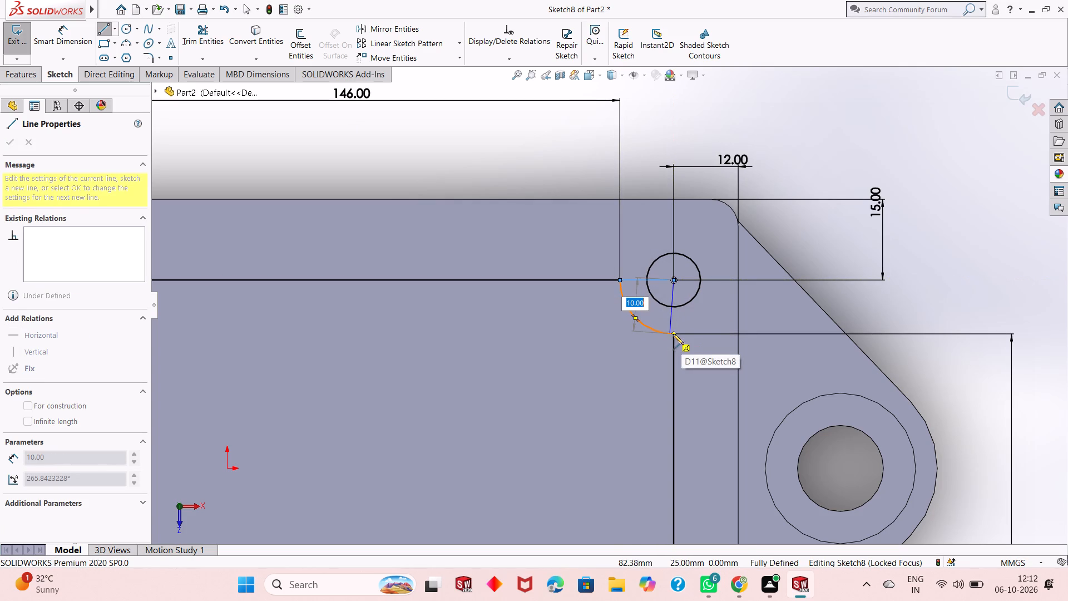
left_click(671, 333)
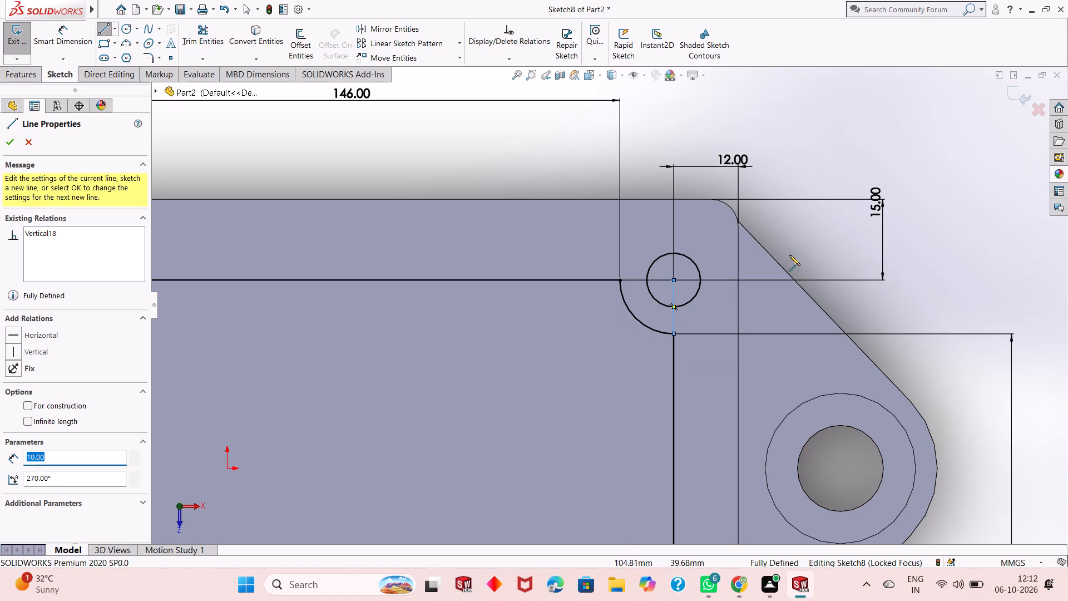
key("Escape")
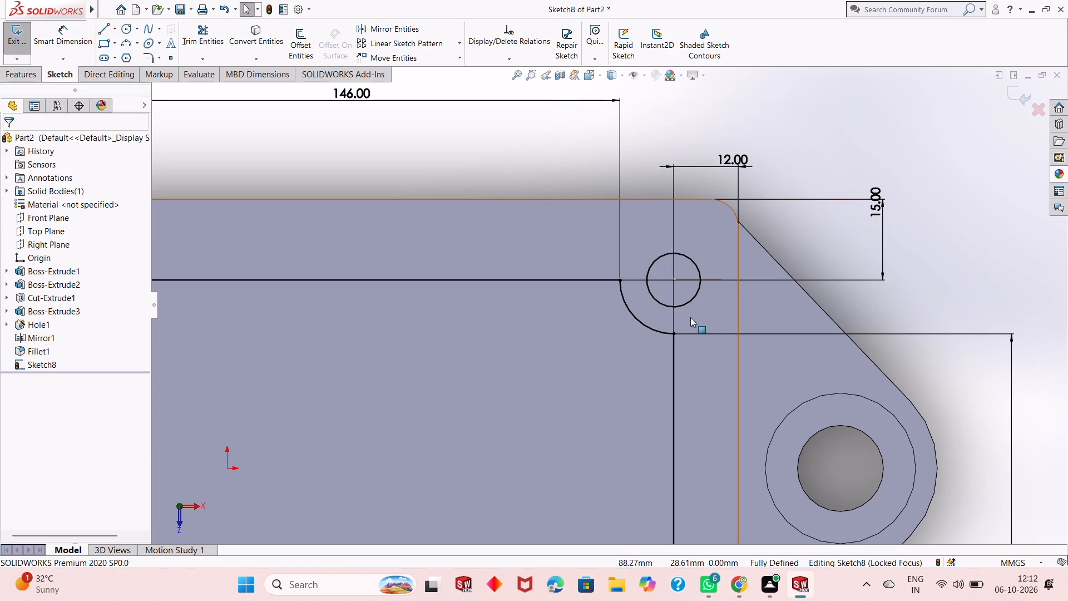
Examine the closed corner arcs and circles across the whole top-plate sketch.
scroll(649, 322, "down", 2)
scroll(649, 322, "up", 9)
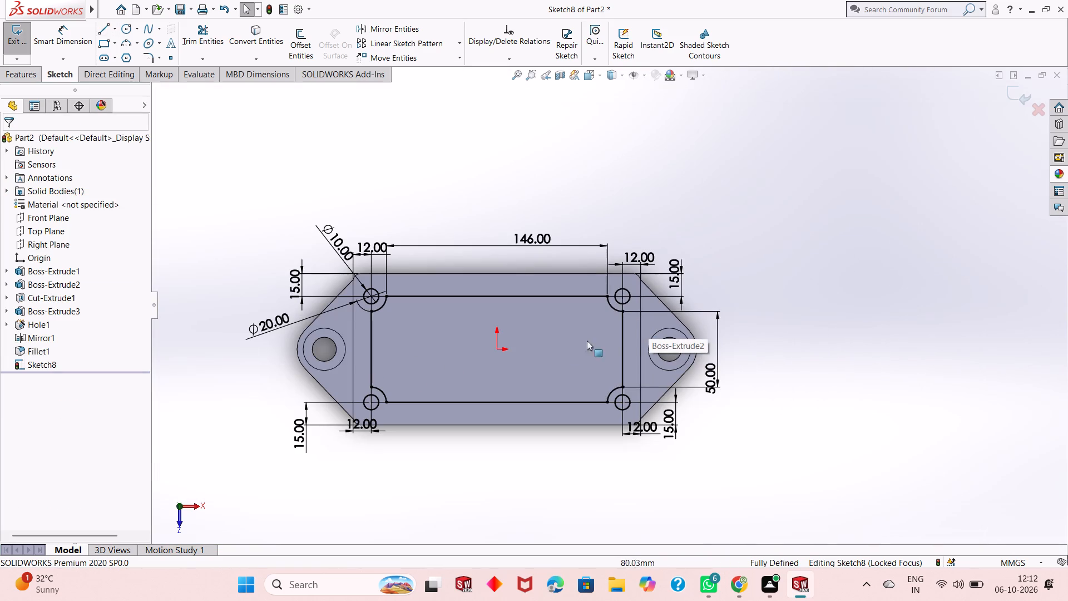
scroll(428, 363, "down", 1)
scroll(393, 295, "down", 3)
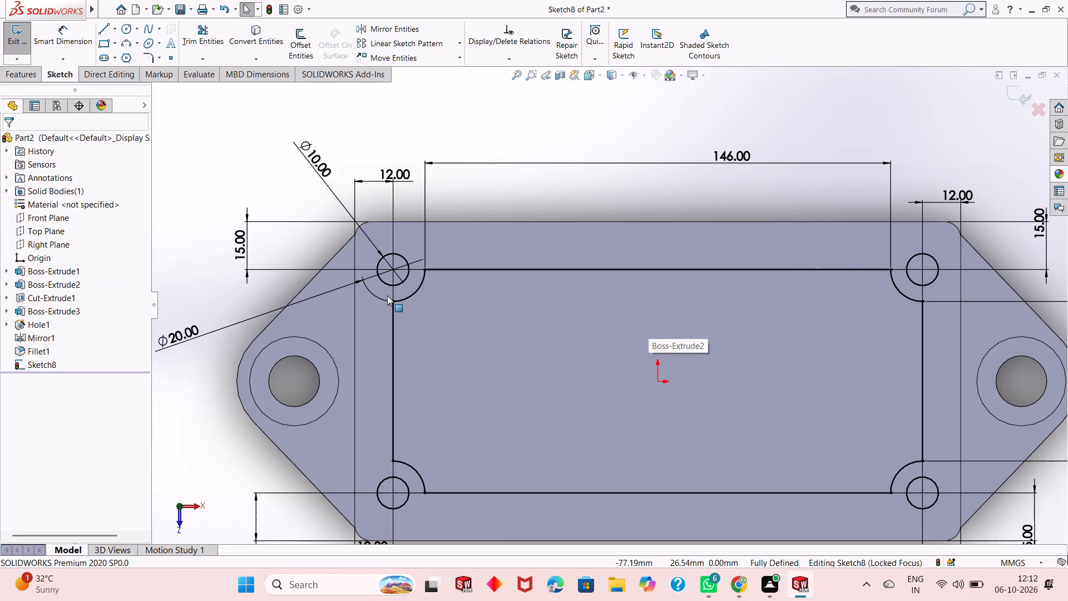
scroll(430, 298, "down", 2)
scroll(438, 324, "up", 3)
scroll(518, 337, "up", 1)
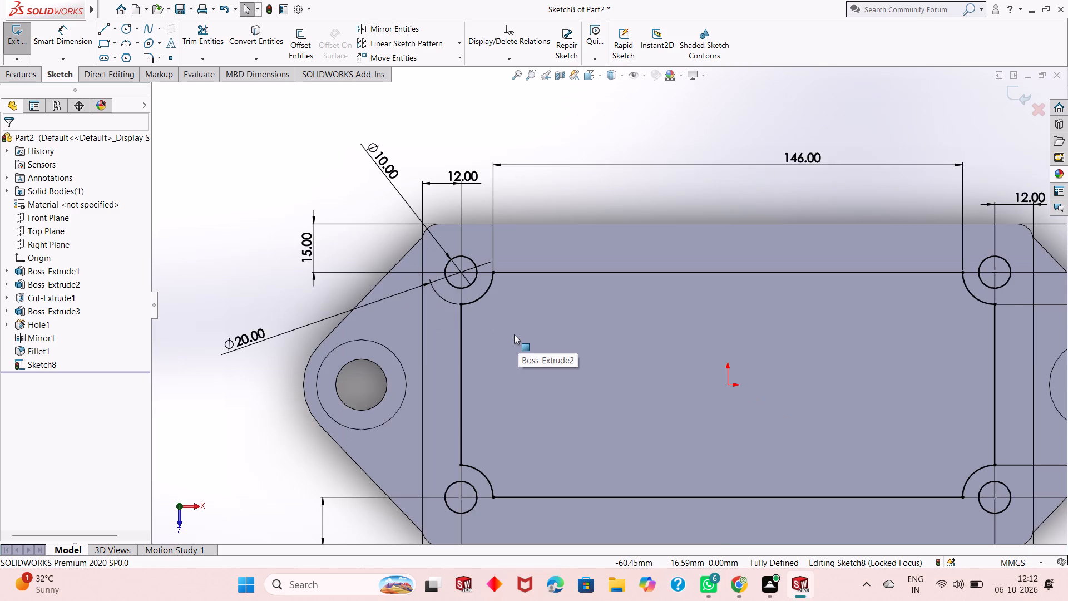
scroll(514, 334, "up", 1)
scroll(584, 339, "up", 1)
scroll(915, 384, "down", 2)
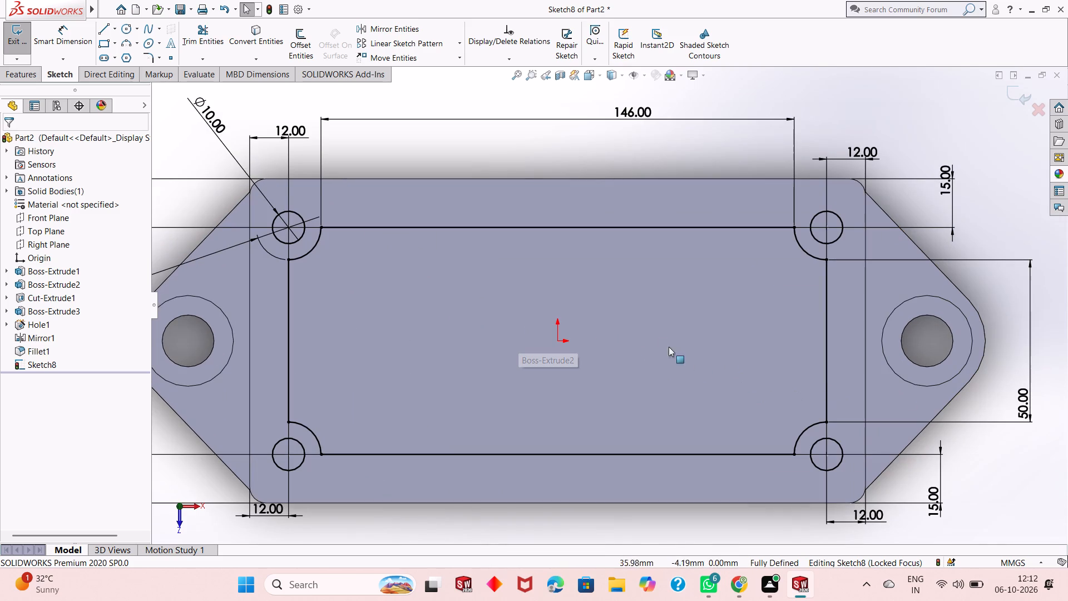
scroll(667, 328, "down", 2)
scroll(553, 336, "up", 3)
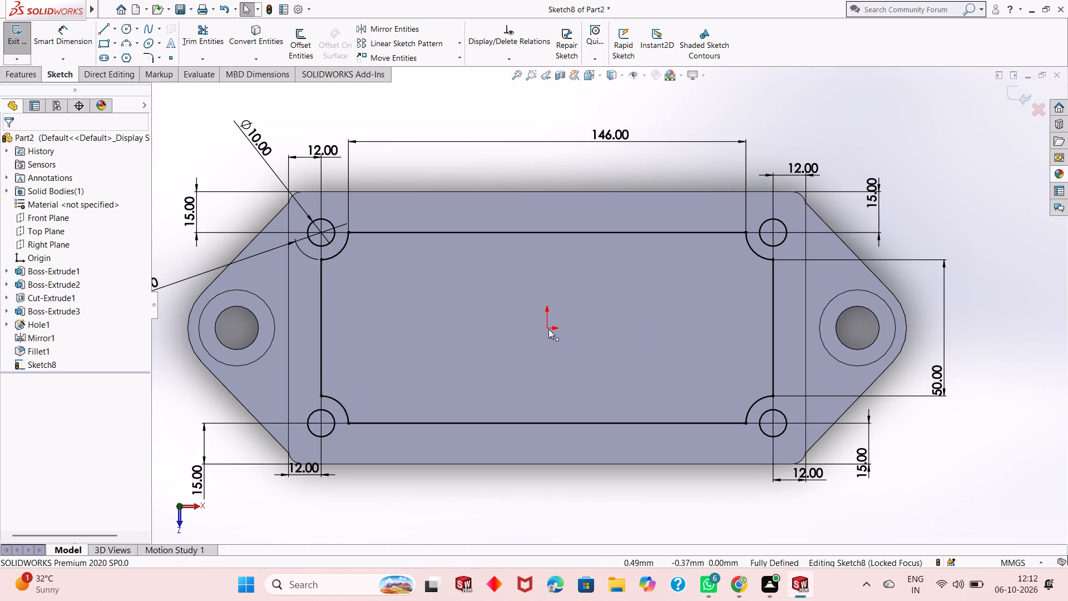
Delete the four corner arcs and the 10 mm circles at the upper-left, lower-left and lower-right corners of the top-plate sketch.
left_click(340, 253)
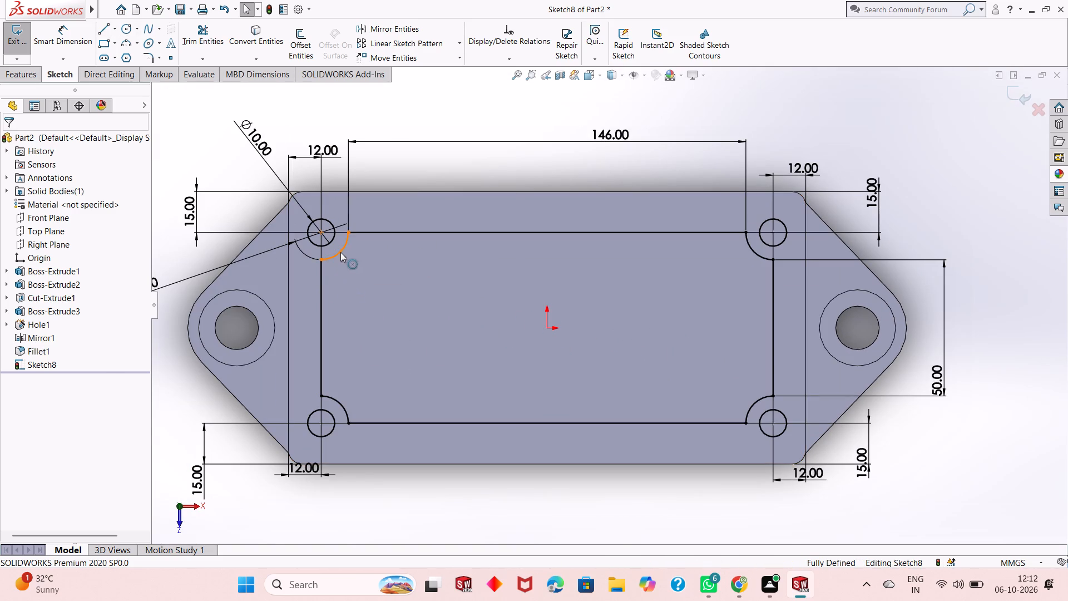
left_click(335, 236, "ctrl")
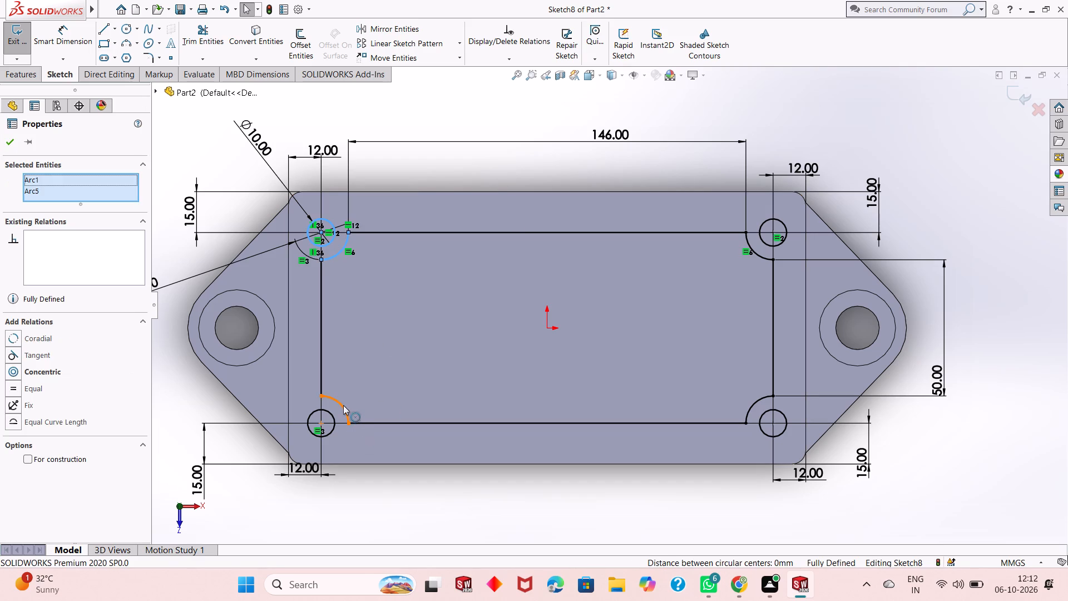
left_click(343, 405, "ctrl")
left_click(334, 417, "ctrl")
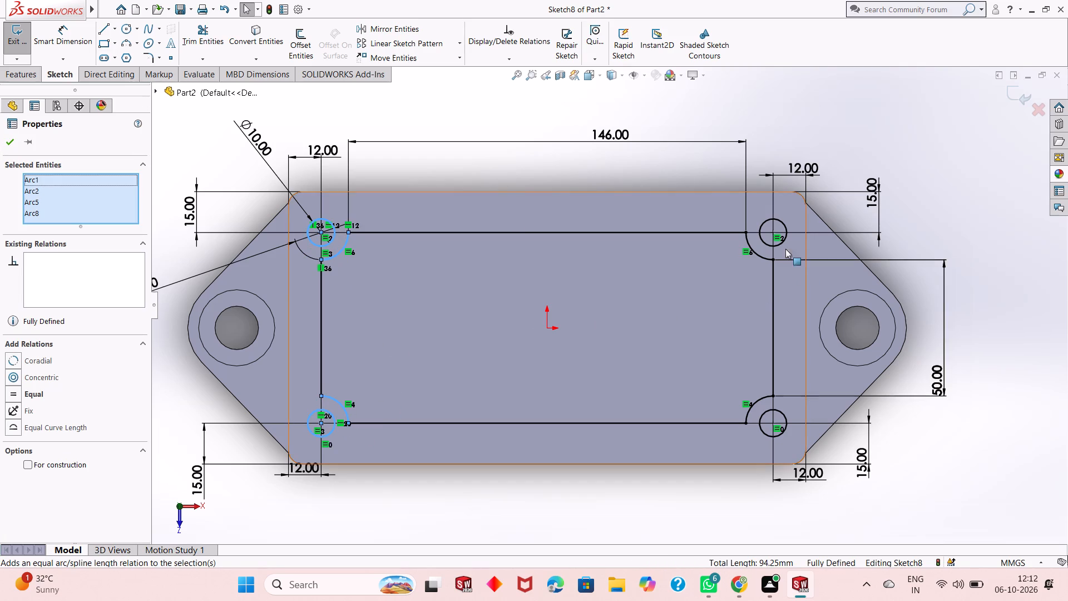
left_click(780, 240, "ctrl")
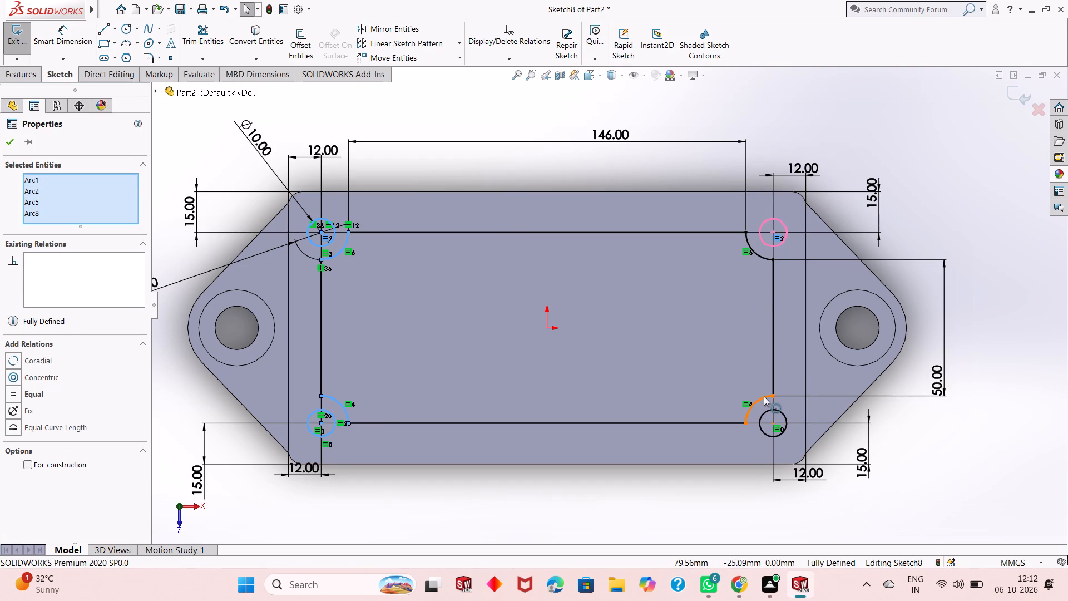
left_click(763, 397, "ctrl")
left_click(764, 256, "ctrl")
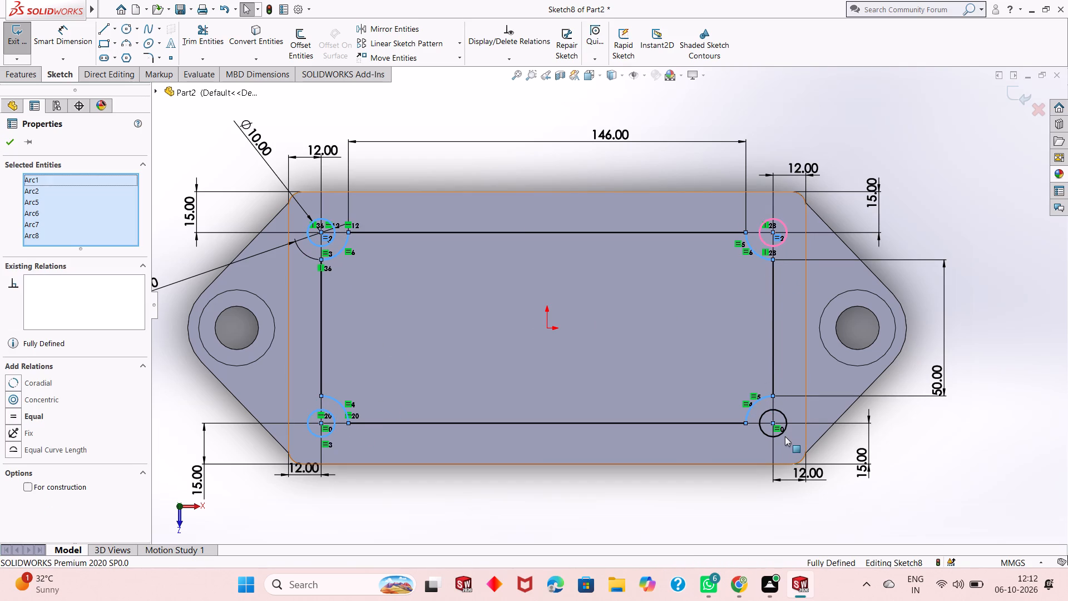
left_click(782, 435, "ctrl")
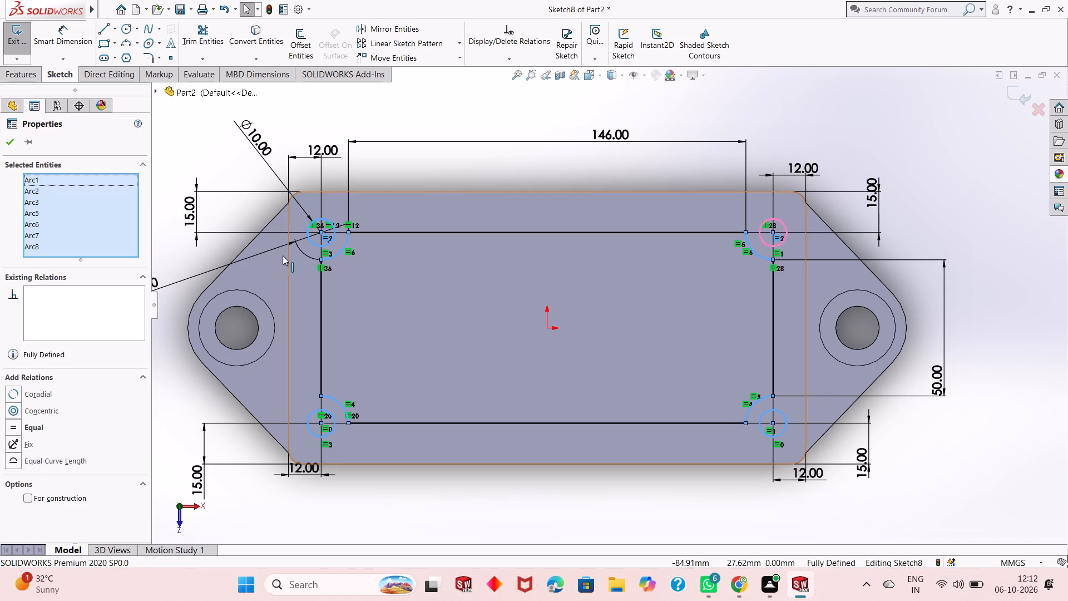
right_click(929, 125)
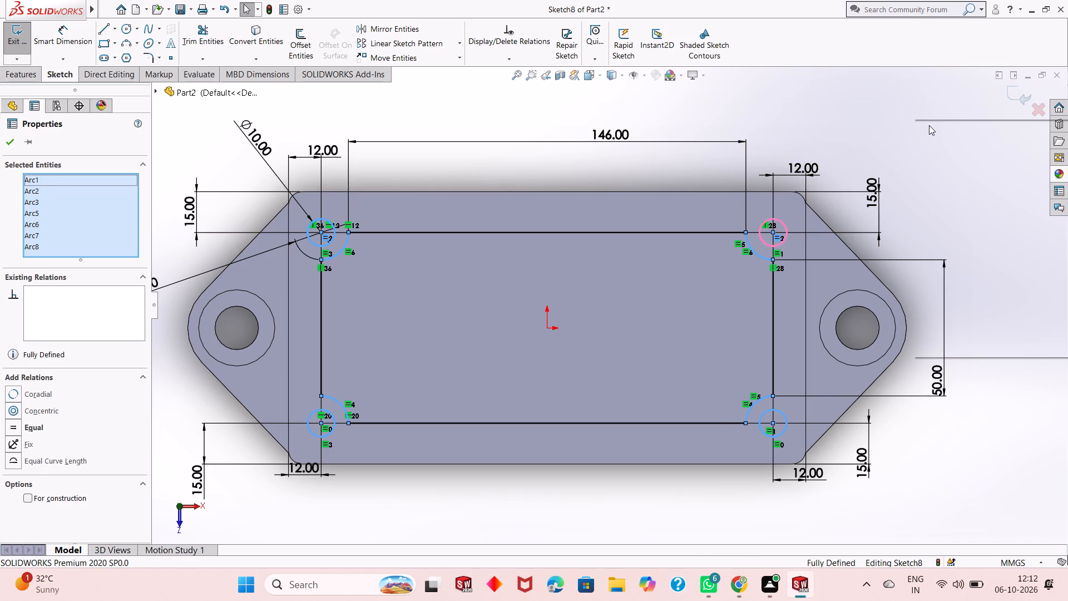
left_click(953, 273)
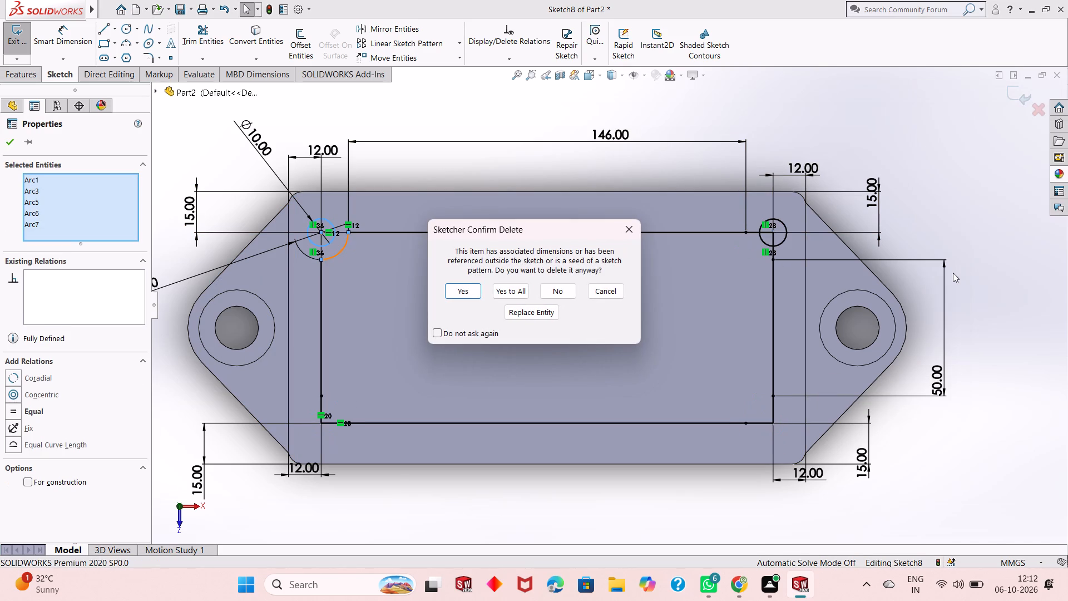
left_click(460, 293)
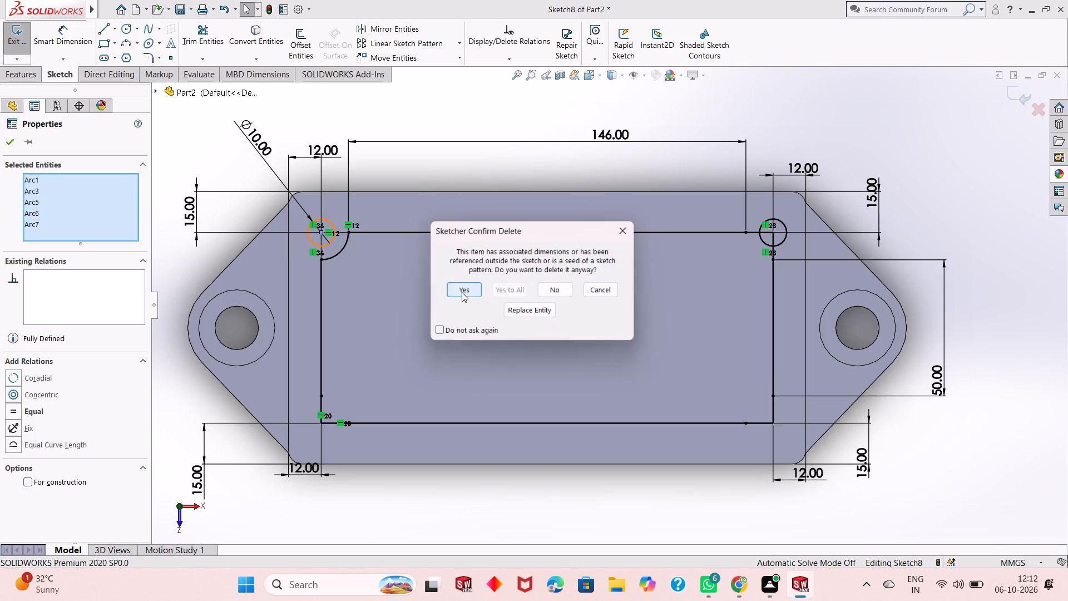
left_click(466, 292)
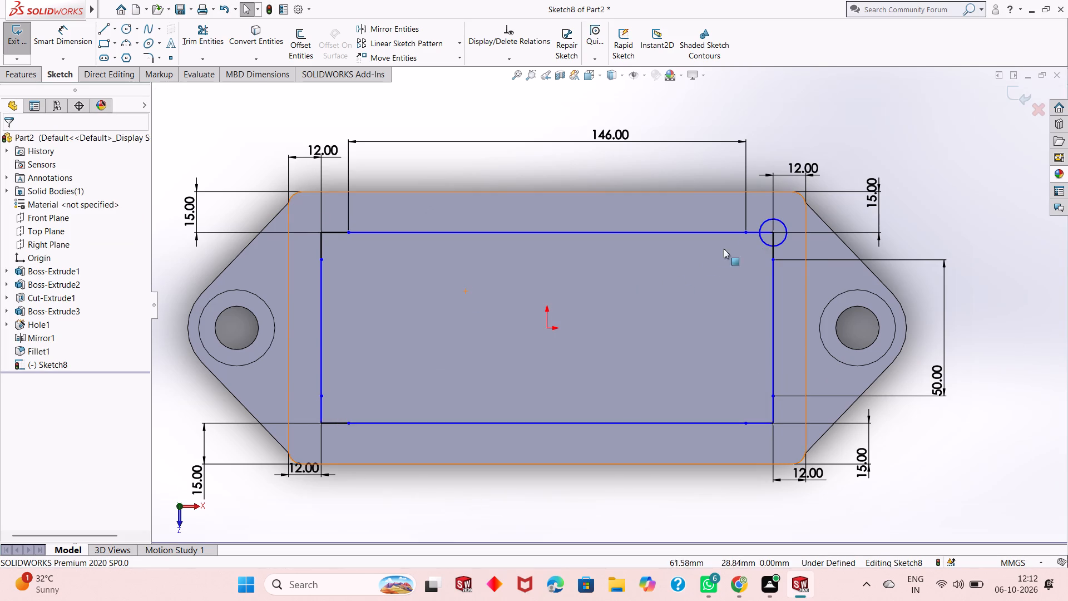
Delete the remaining circle at the sketch's upper-right corner.
left_click(764, 238)
right_click(968, 156)
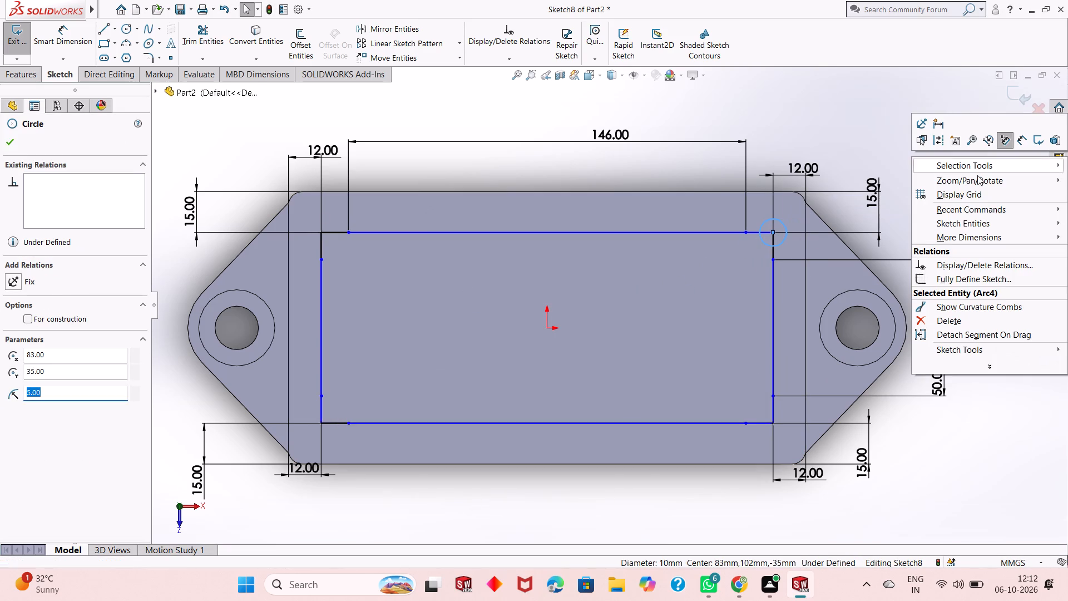
left_click(992, 321)
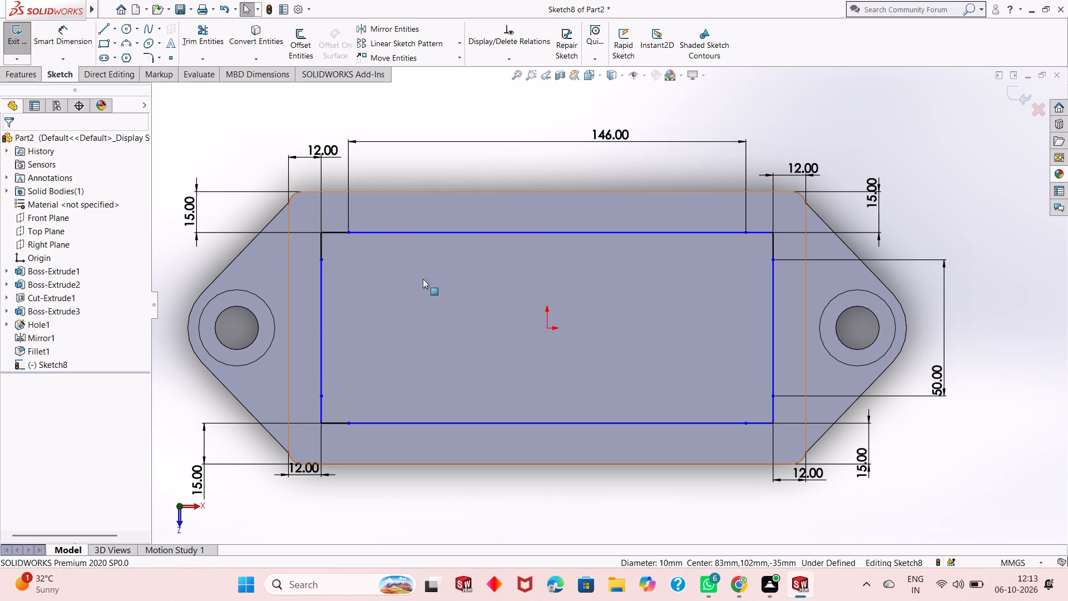
left_click(656, 238)
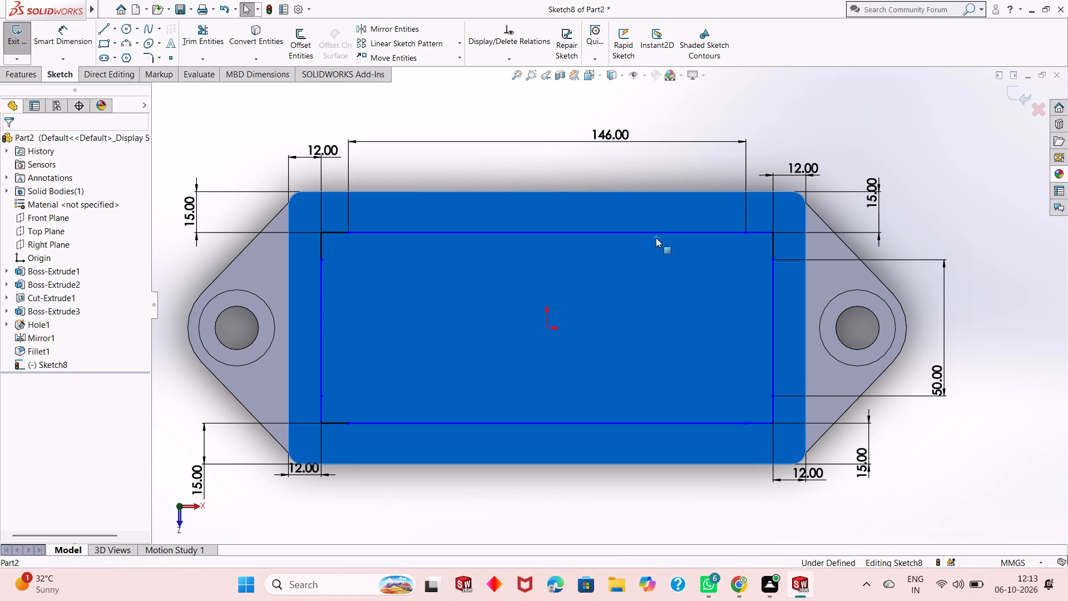
key("Escape")
key("Escape")
key("Escape")
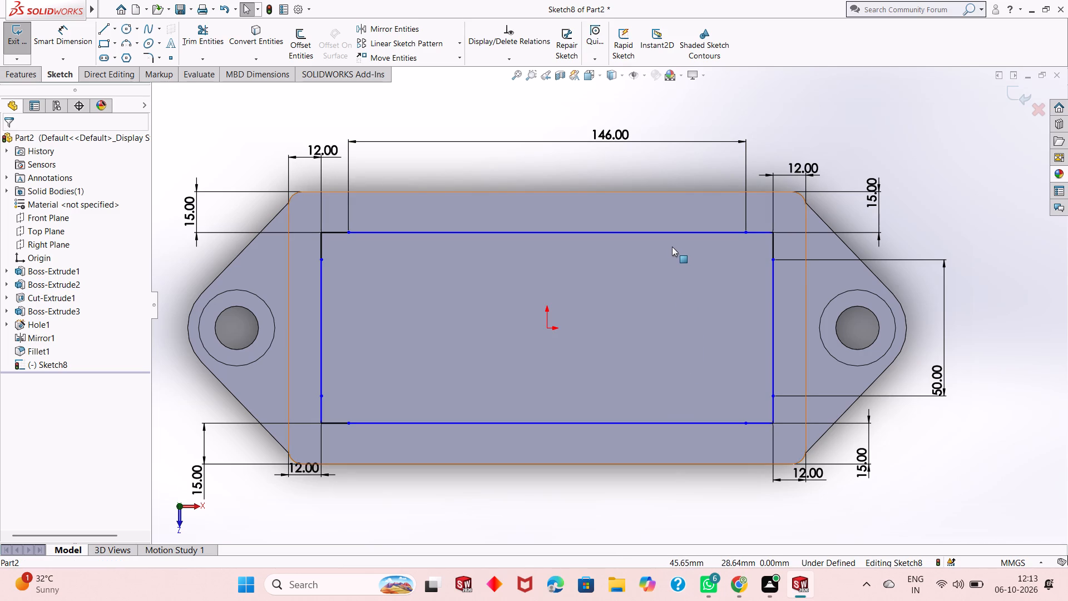
Apply Equal relations between the rectangle's two long horizontal lines and between its two long vertical lines.
left_click(670, 230, "ctrl")
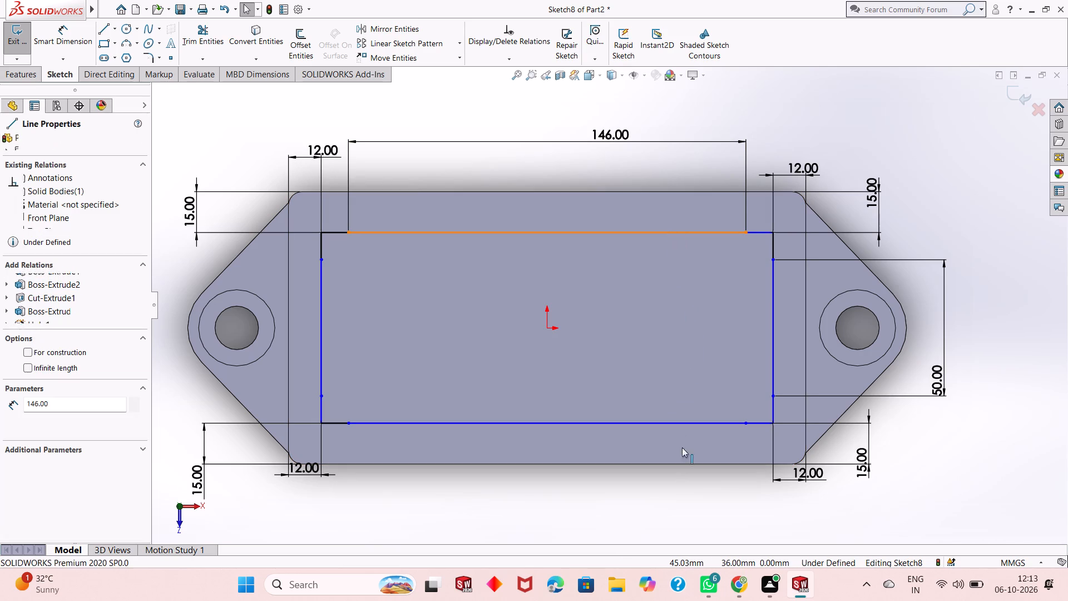
left_click(704, 425, "ctrl")
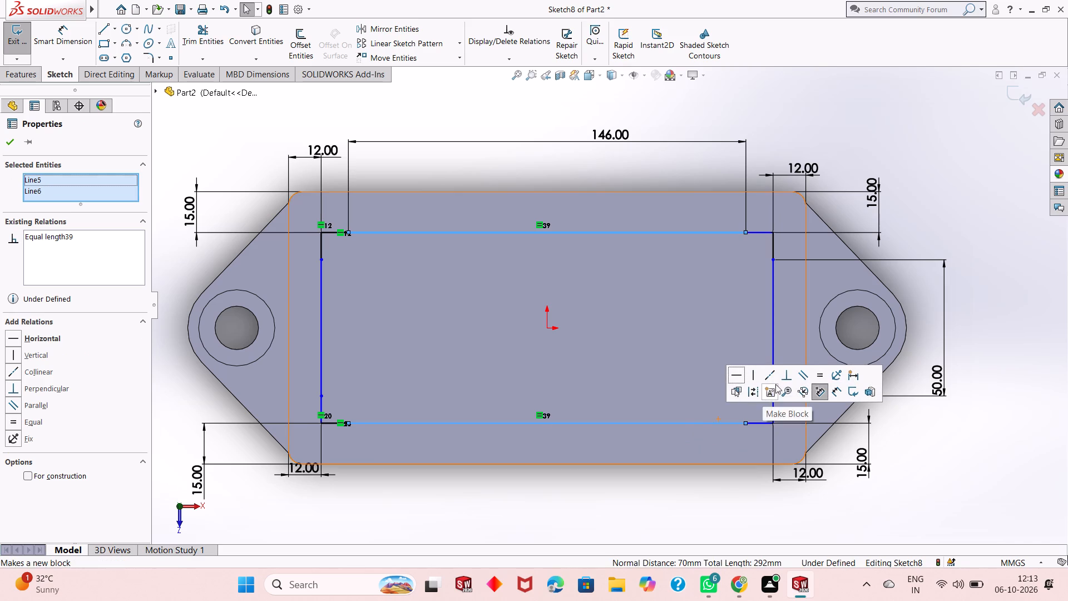
left_click(817, 375)
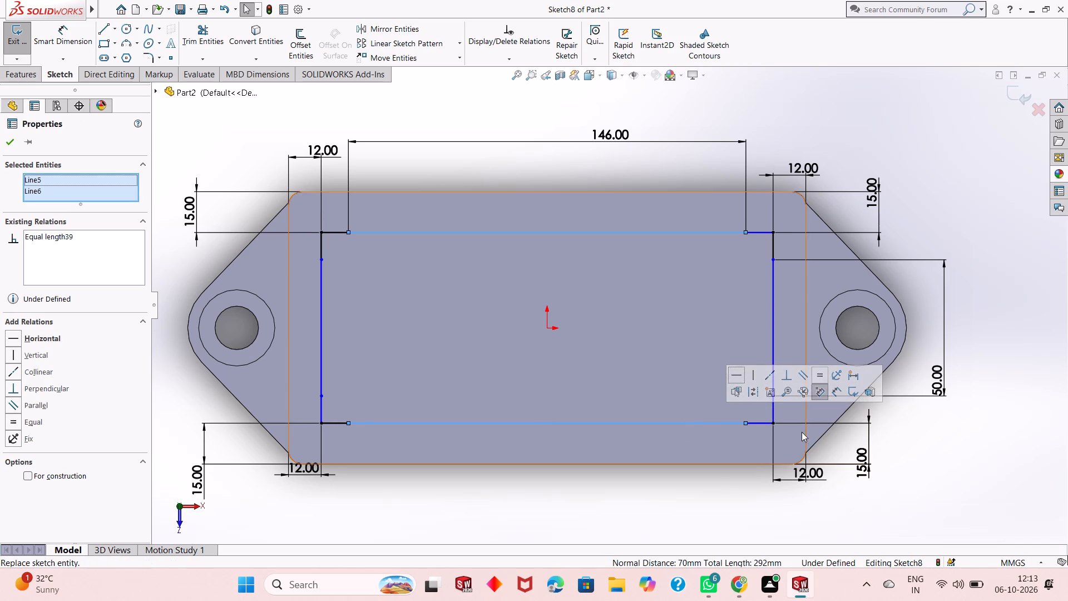
left_click(772, 339)
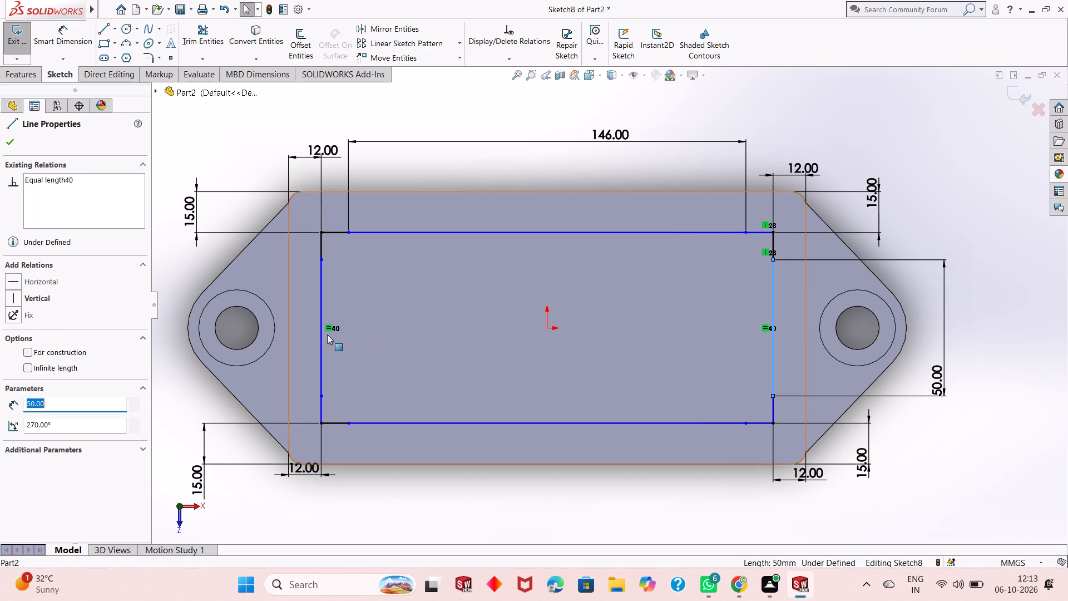
left_click(320, 351, "ctrl")
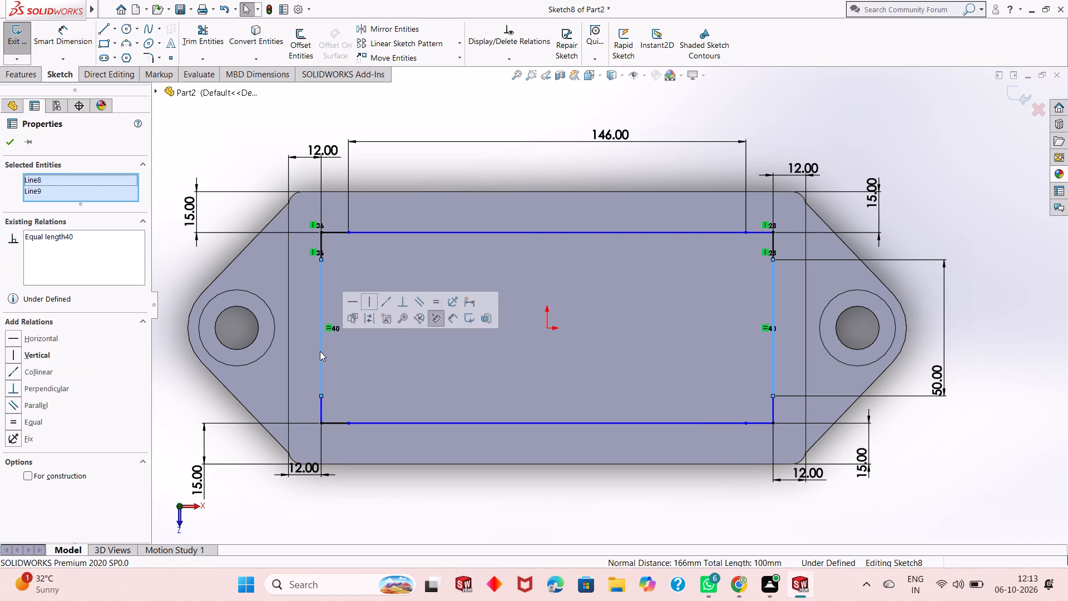
left_click(433, 303)
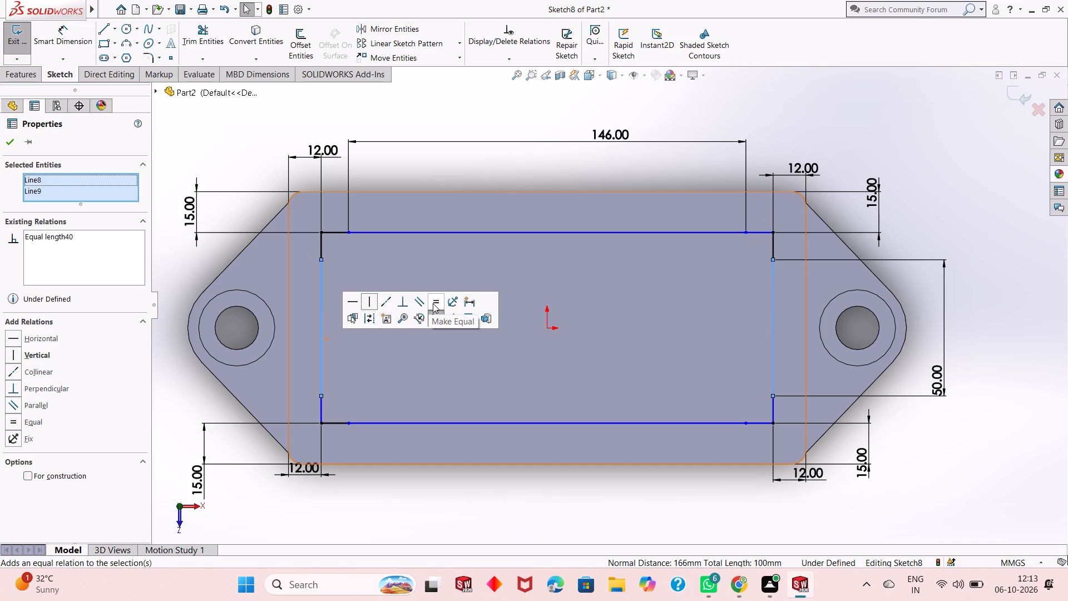
key("Escape")
key("Escape")
key("Escape")
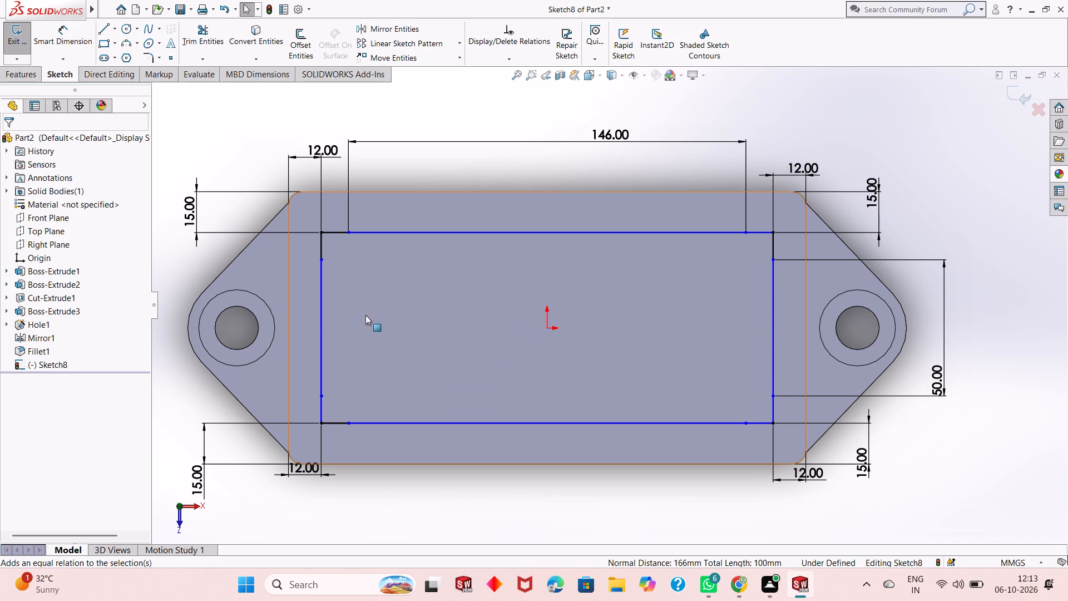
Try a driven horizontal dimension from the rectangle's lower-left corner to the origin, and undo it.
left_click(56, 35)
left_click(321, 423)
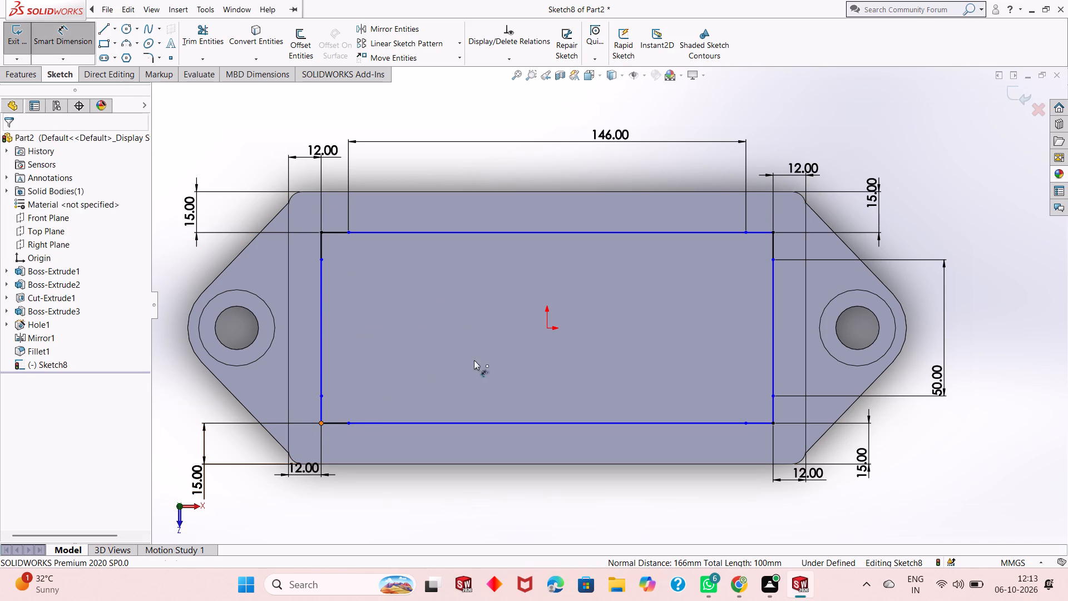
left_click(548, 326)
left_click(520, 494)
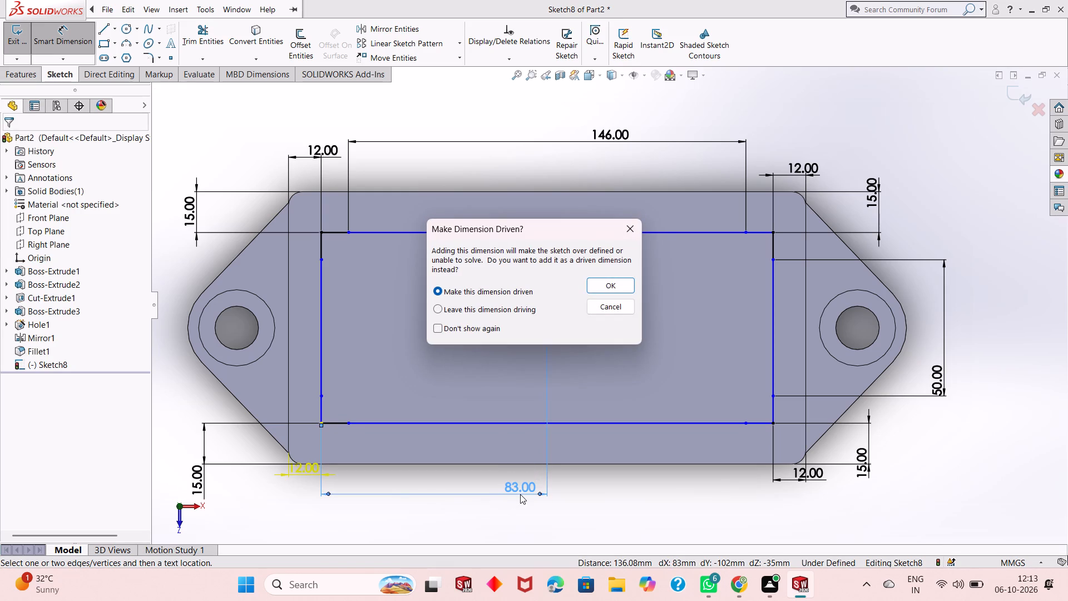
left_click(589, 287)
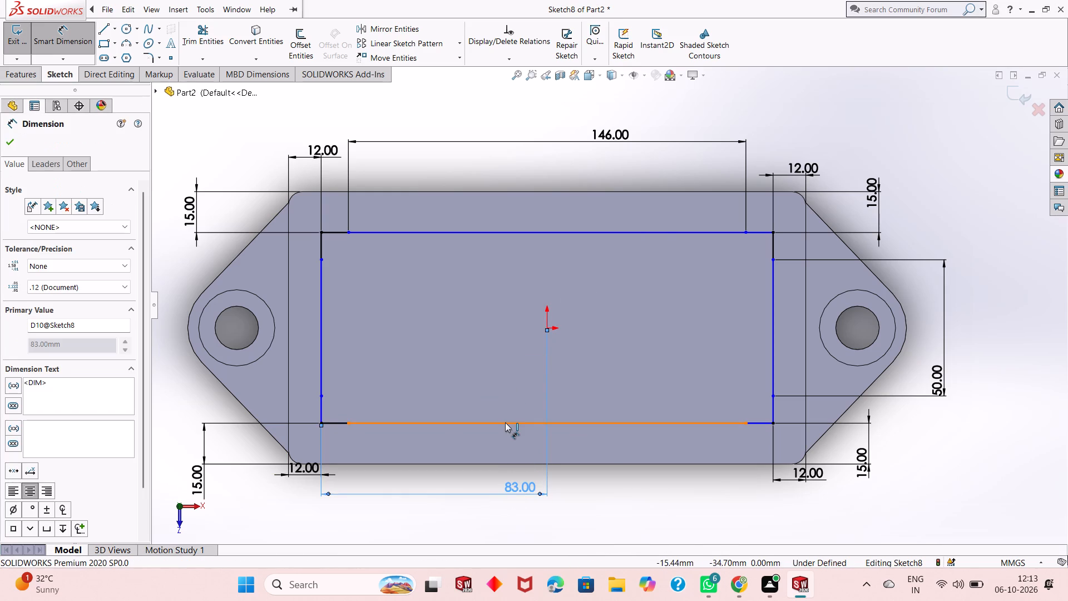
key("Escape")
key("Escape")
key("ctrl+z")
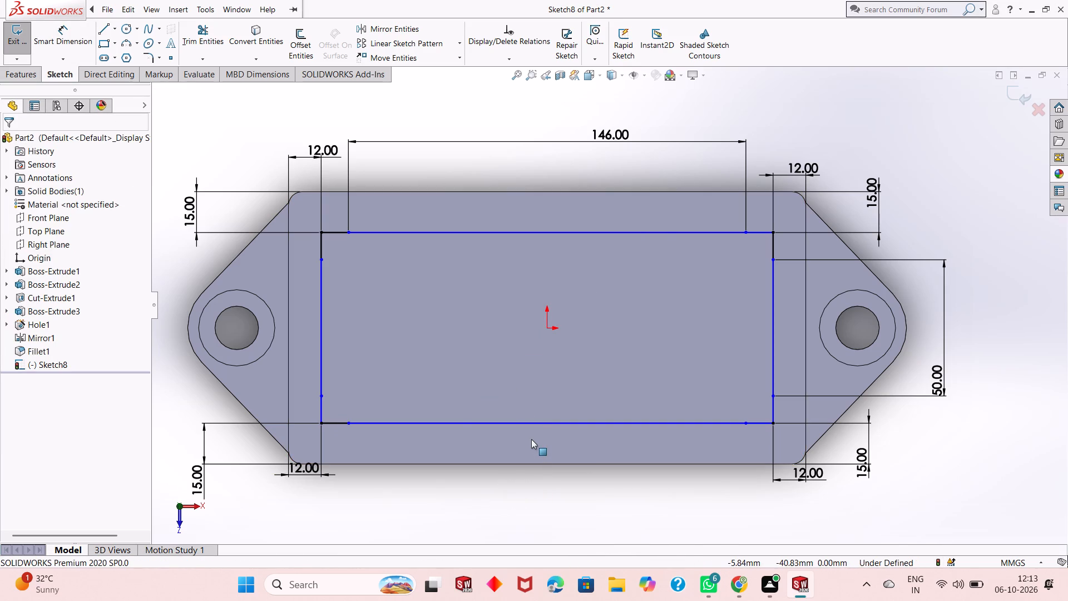
Dimension the rectangle's upper and lower horizontal lines 35 mm each from the origin.
left_click(82, 48)
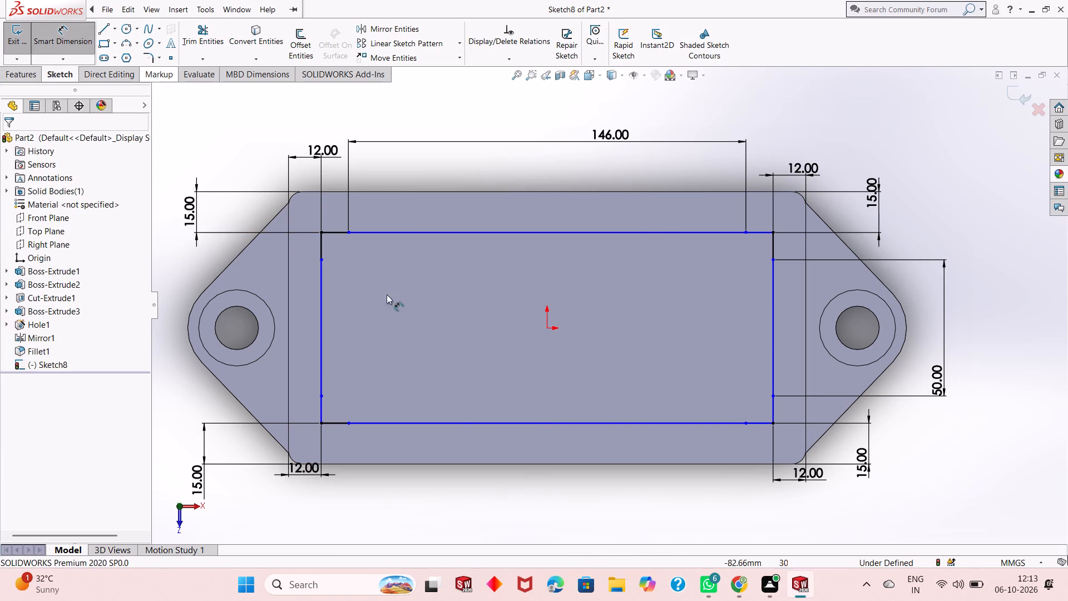
left_click(548, 328)
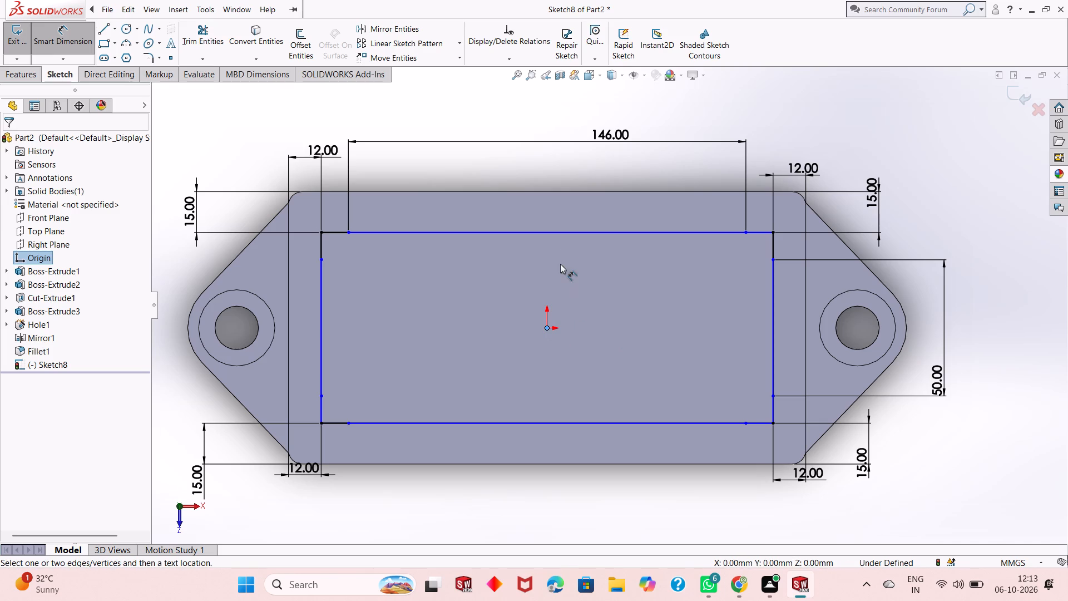
left_click(568, 232)
left_click(624, 293)
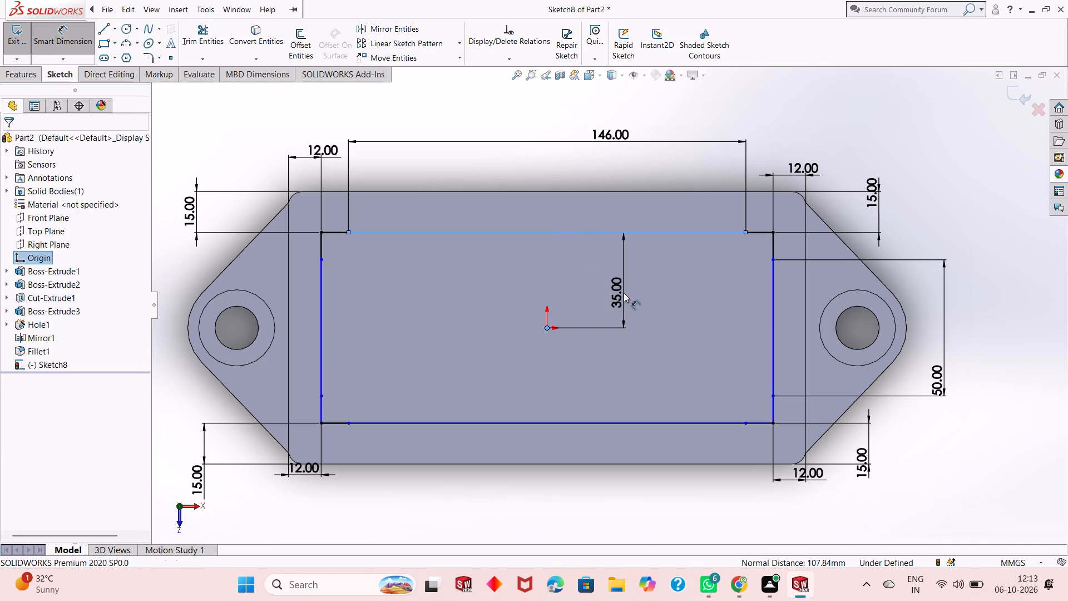
key("Return")
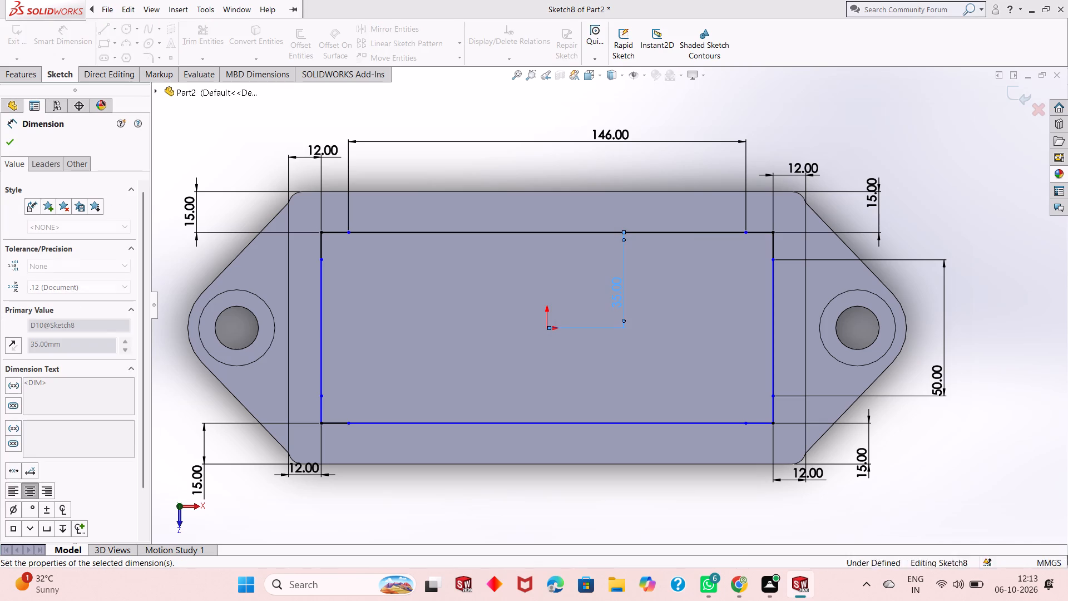
left_click(546, 331)
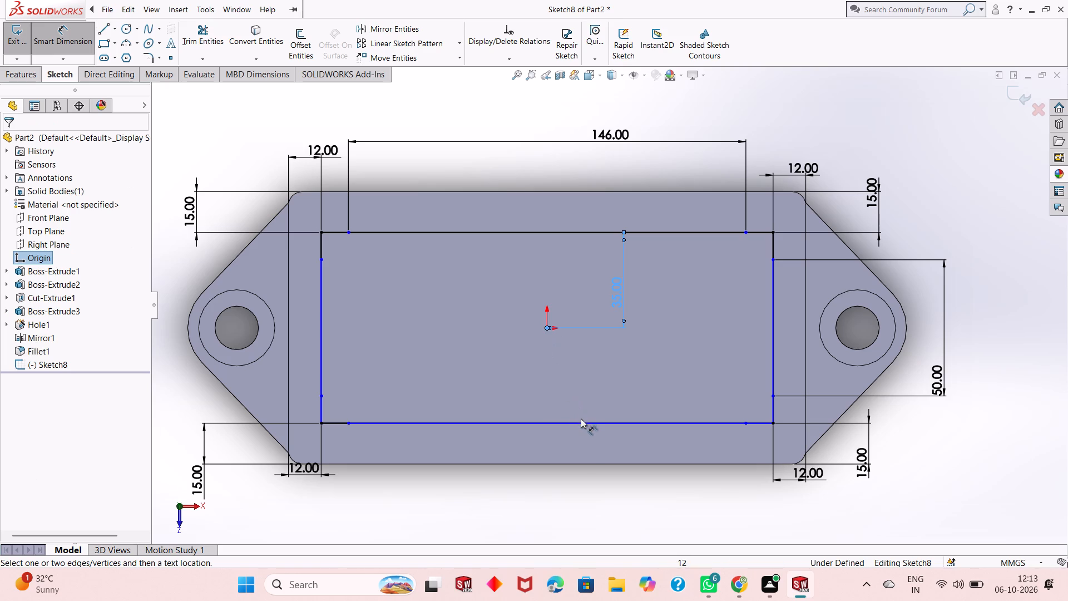
left_click(584, 420)
left_click(627, 400)
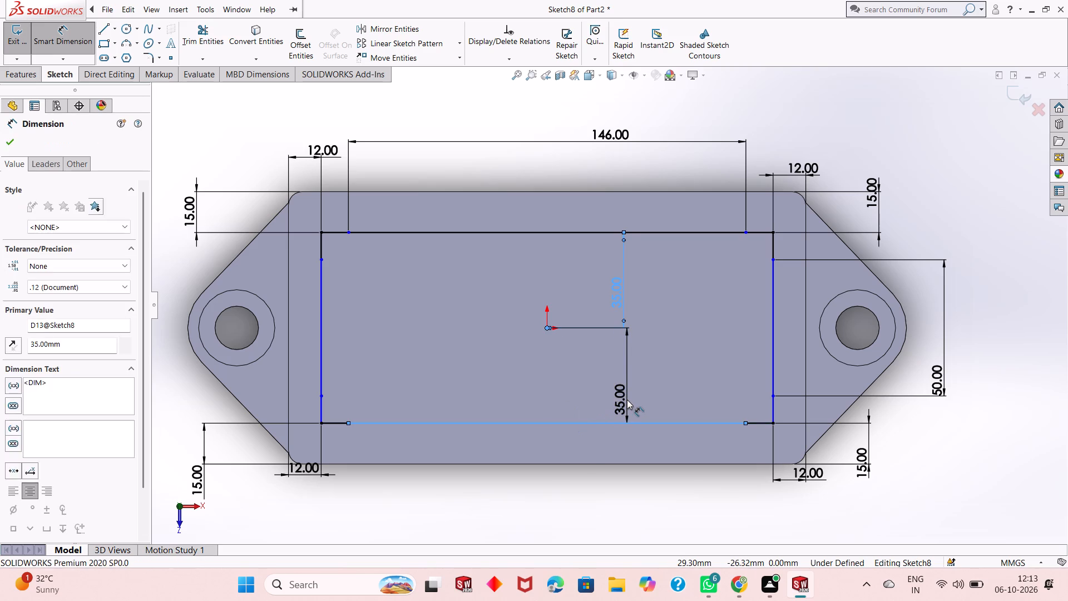
key("Return")
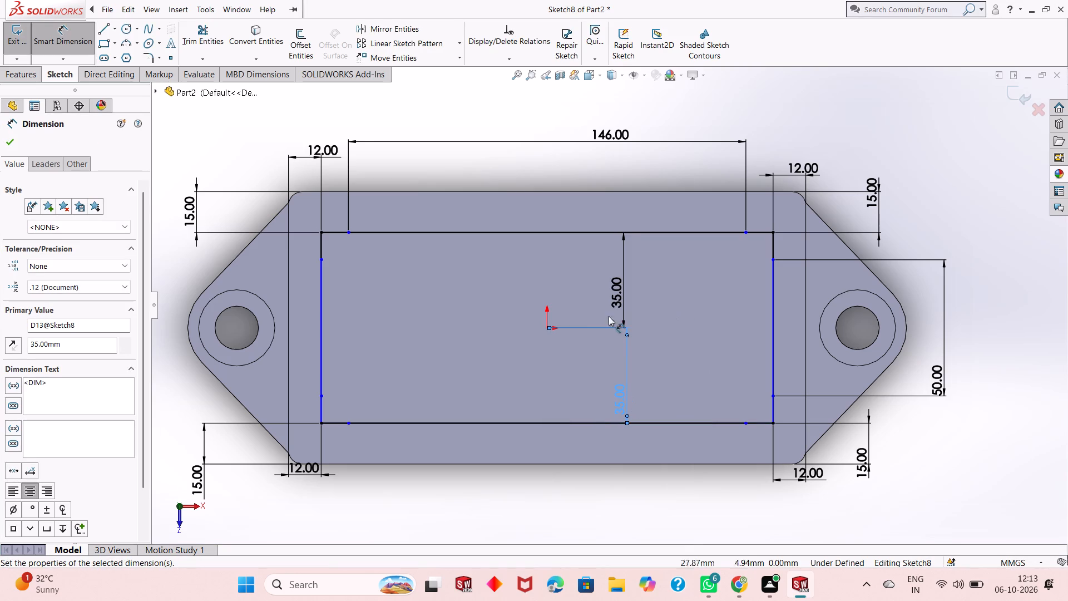
Dimension the rectangle's right vertical line 83 mm from the origin.
left_click(547, 328)
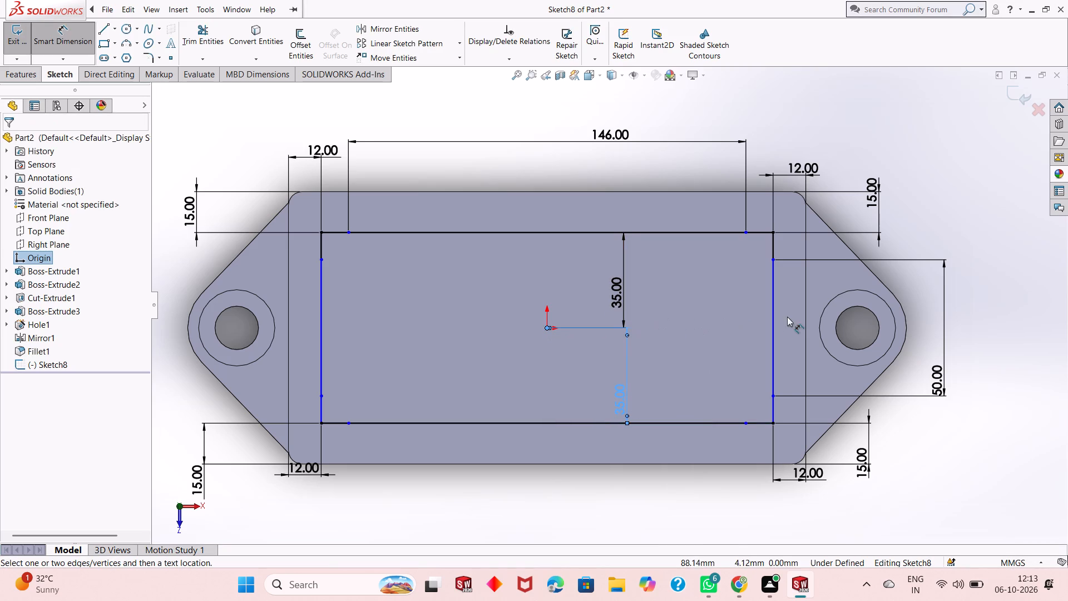
left_click(775, 317)
left_click(725, 308)
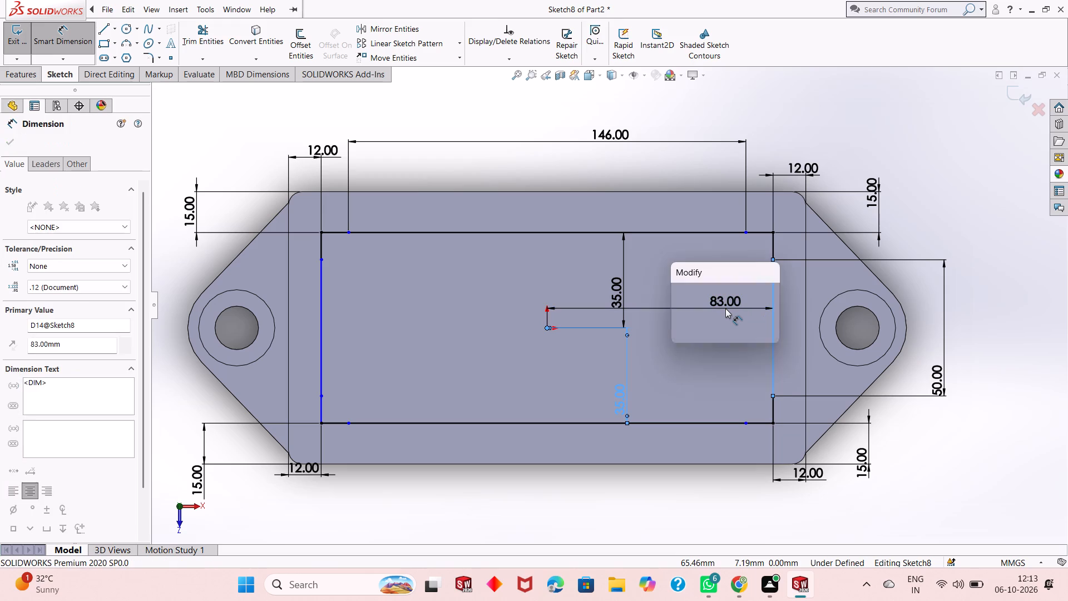
key("Return")
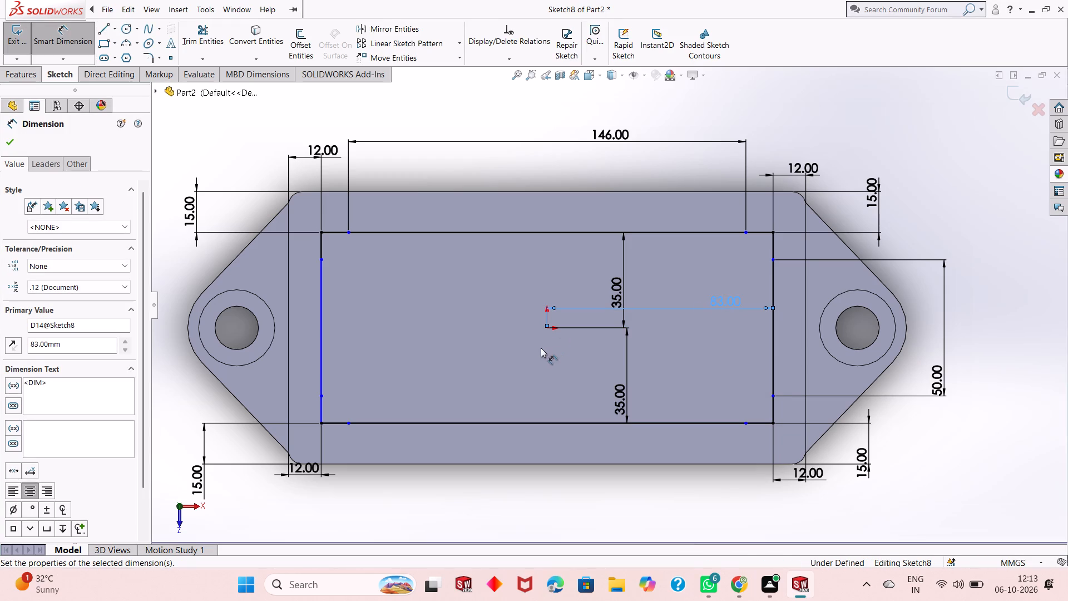
Dimension the rectangle's left vertical line 83 mm from the origin.
left_click(550, 327)
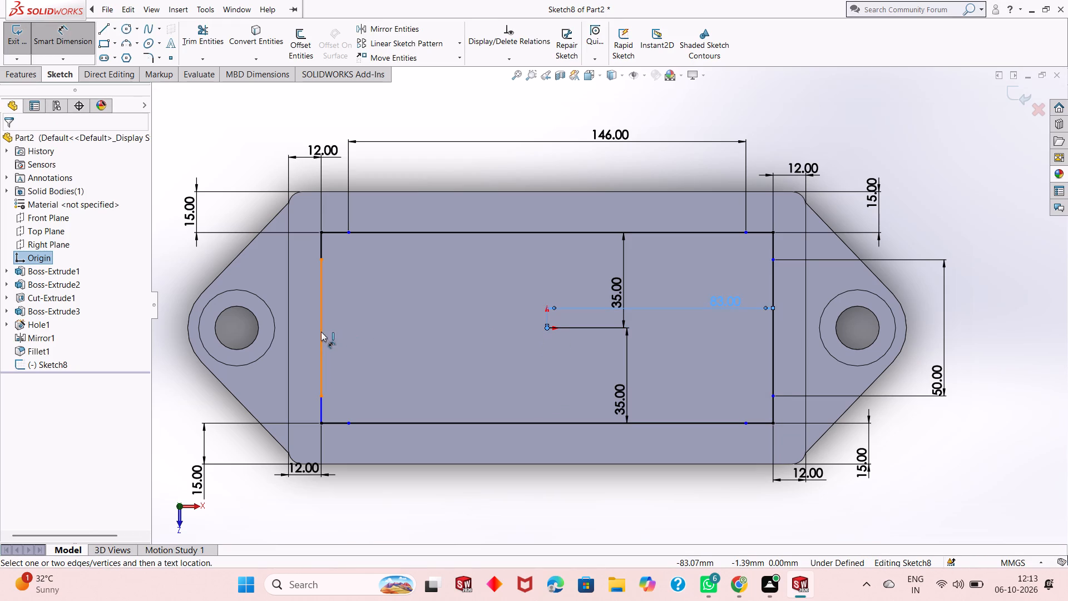
left_click(321, 332)
left_click(419, 321)
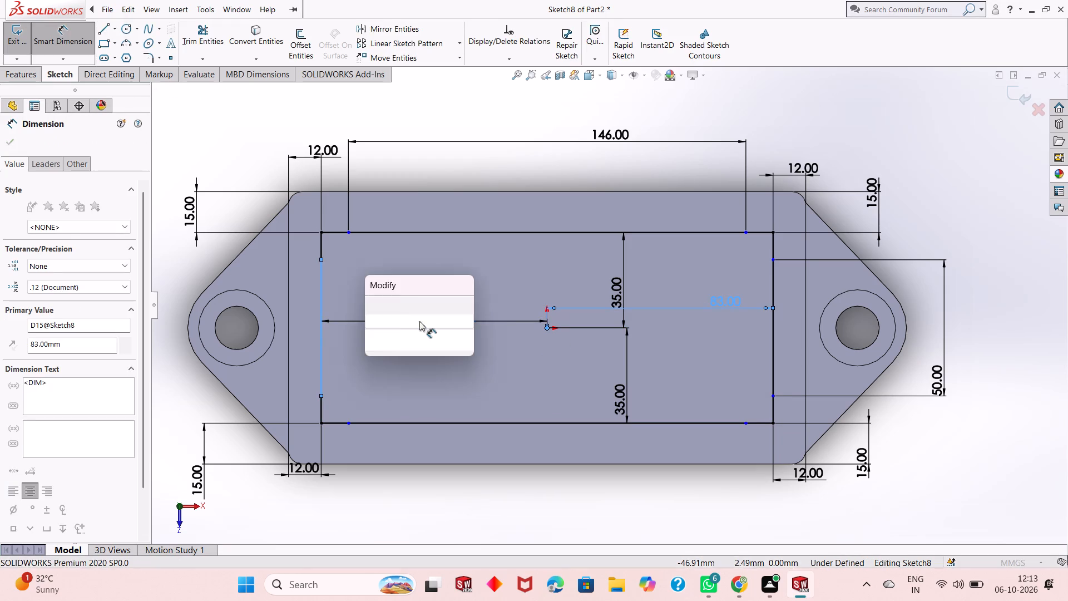
key("Return")
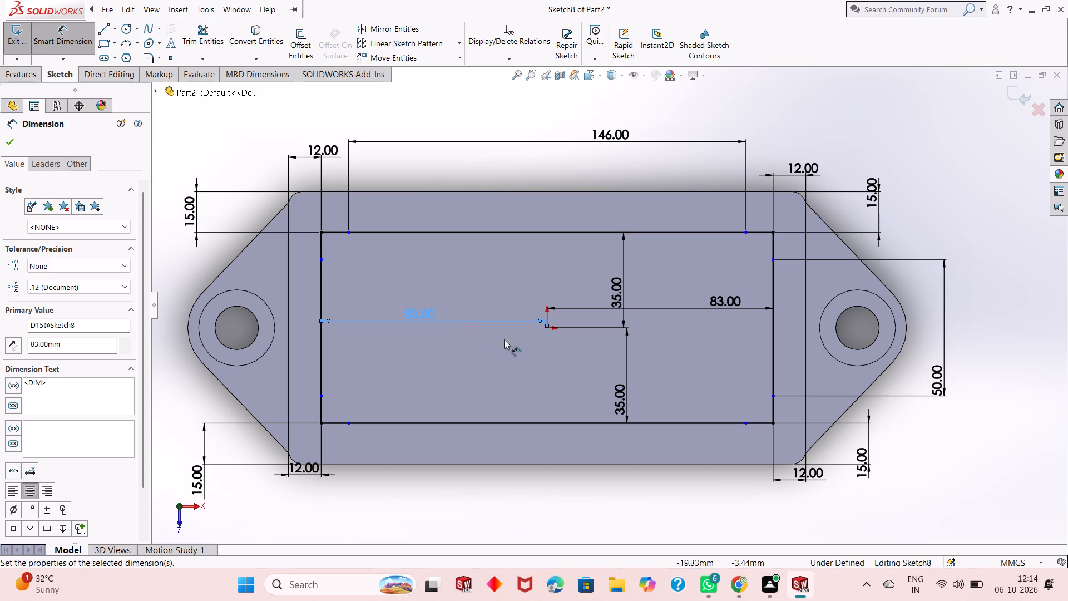
key("Escape")
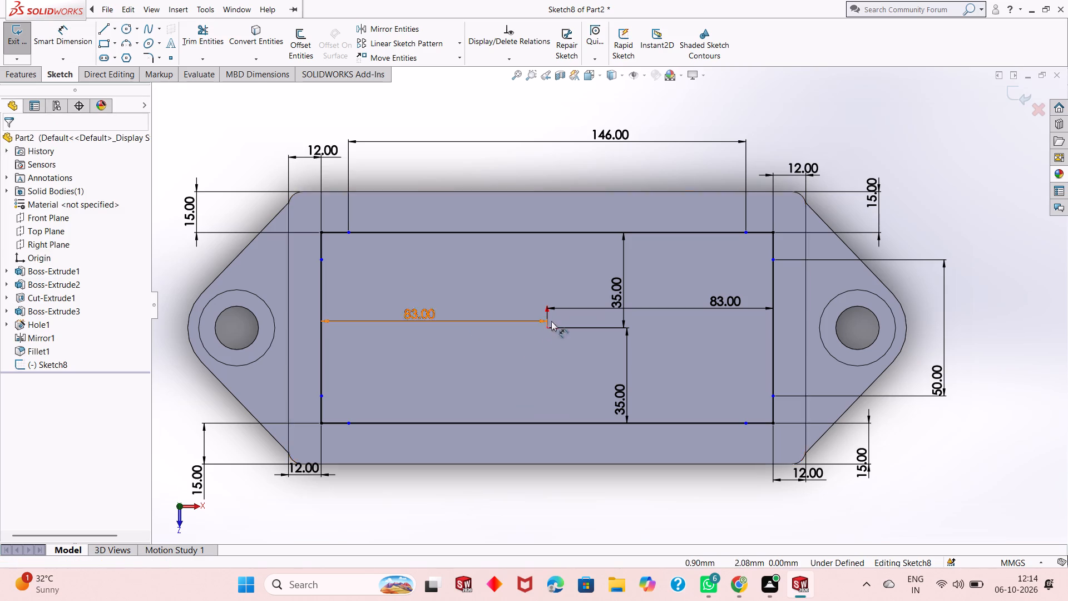
key("Escape")
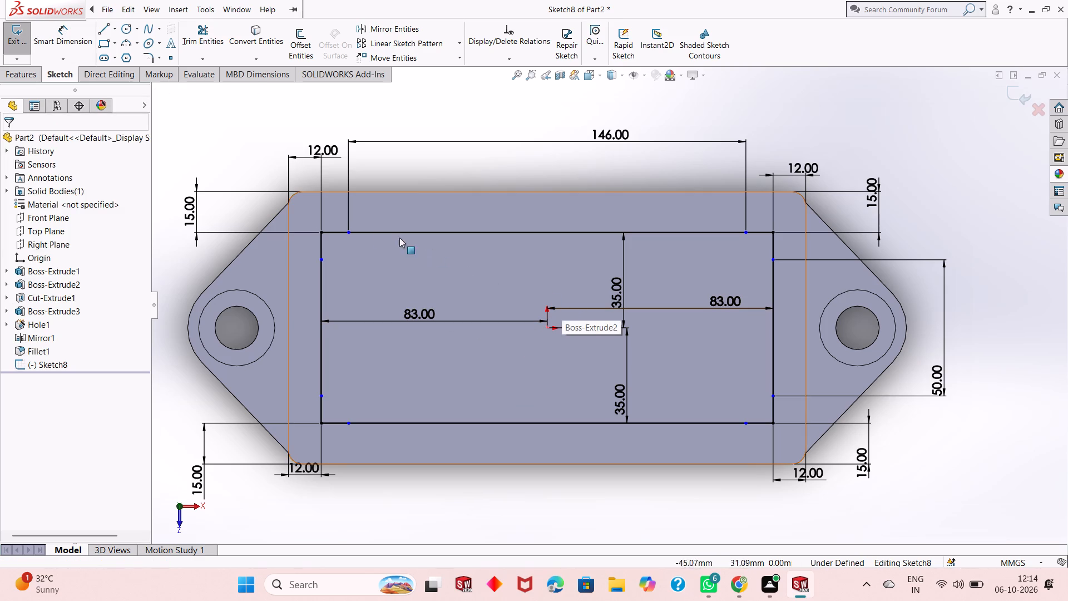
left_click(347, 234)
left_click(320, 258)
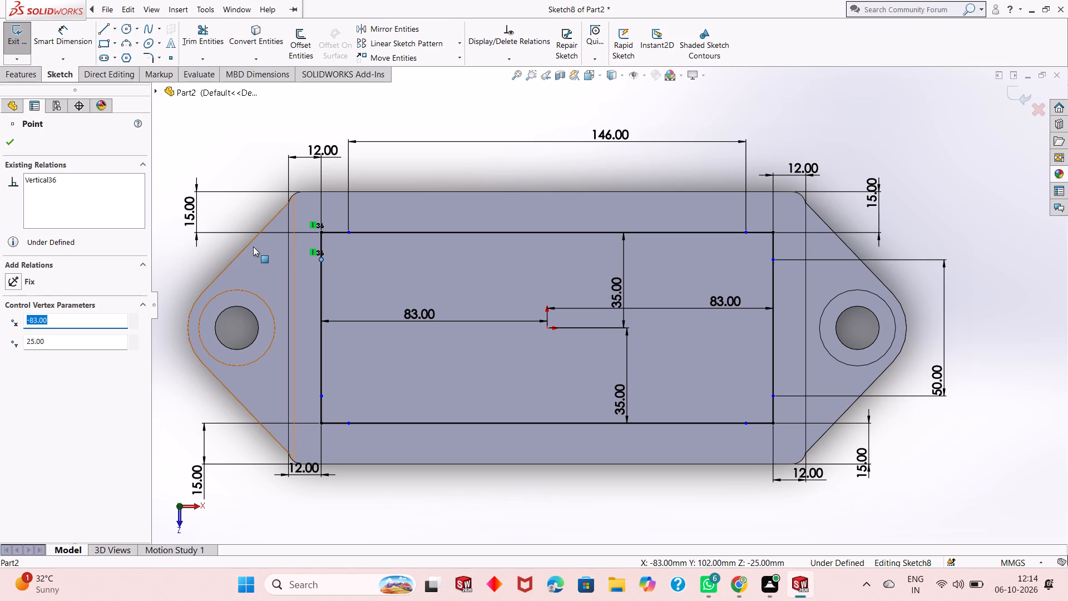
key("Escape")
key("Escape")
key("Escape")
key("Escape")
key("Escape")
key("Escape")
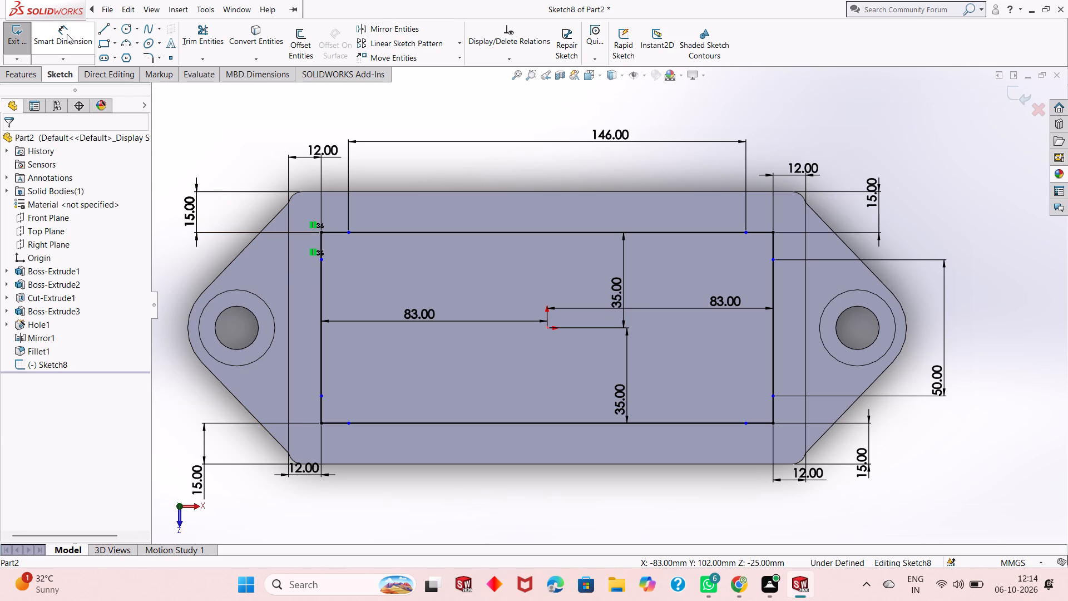
Add a 10 mm vertical dimension between the two segment endpoints beside the rectangle's upper-left corner.
left_click(67, 34)
left_click(348, 229)
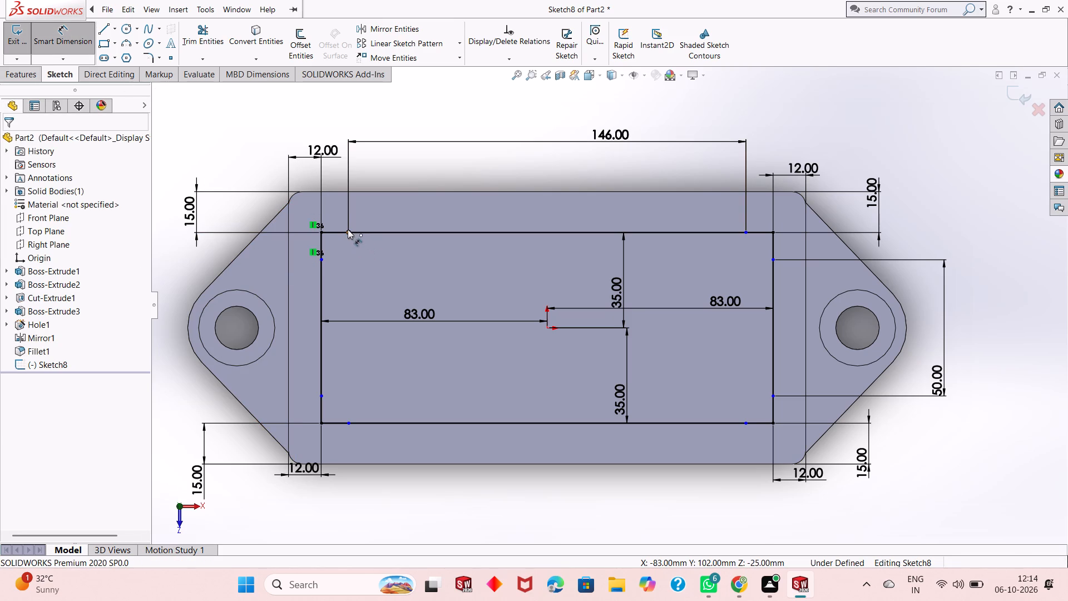
left_click(322, 258)
left_click(244, 244)
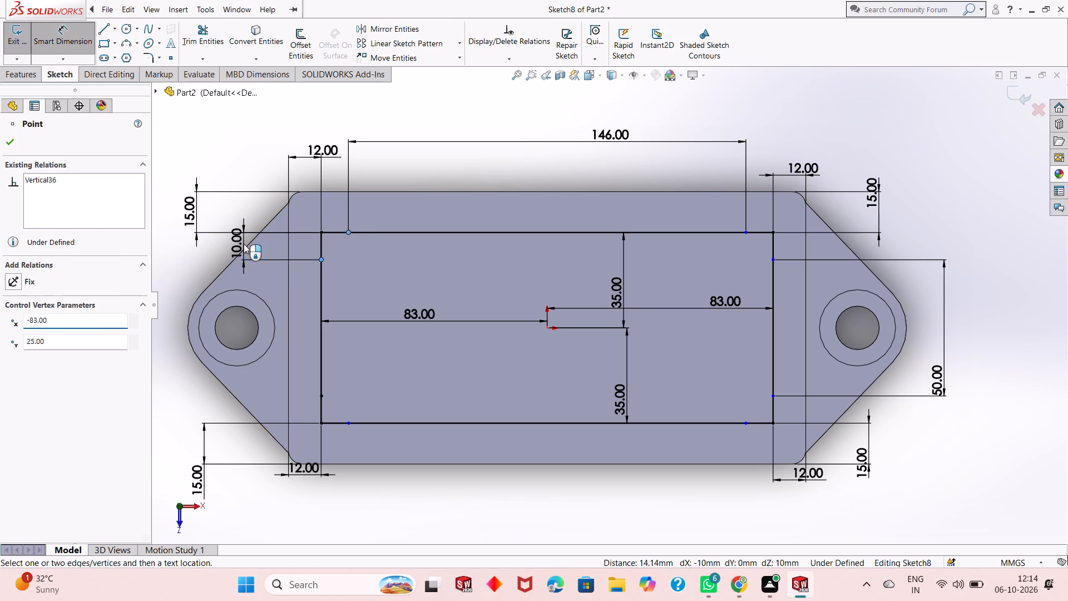
key("Return")
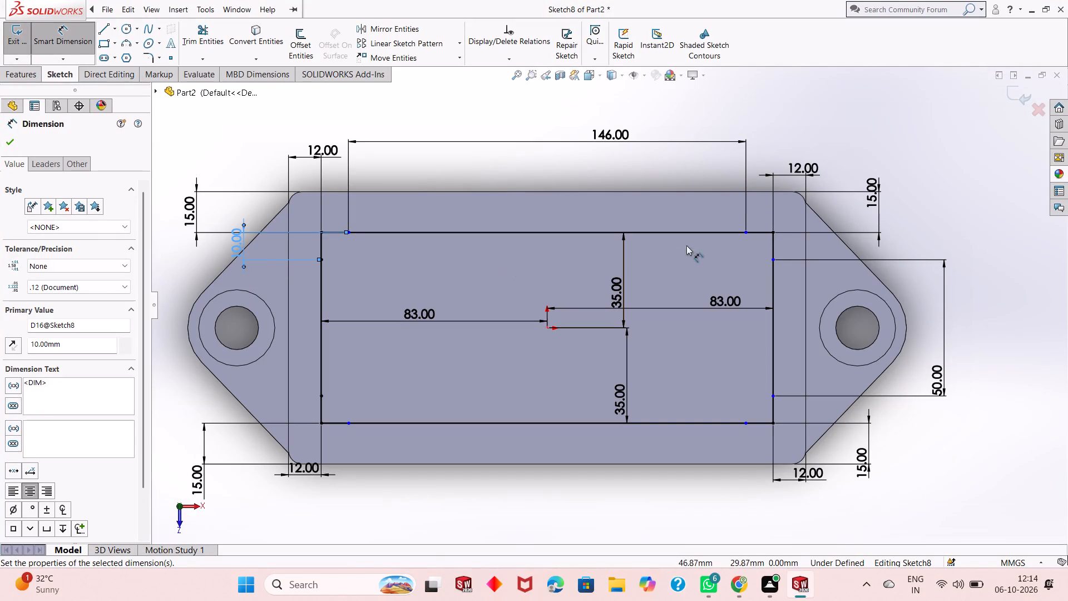
Add a 5 mm vertical dimension from the short upper-right horizontal segment to the midpoint of the adjoining short vertical segment.
left_click(761, 231)
left_click(774, 247)
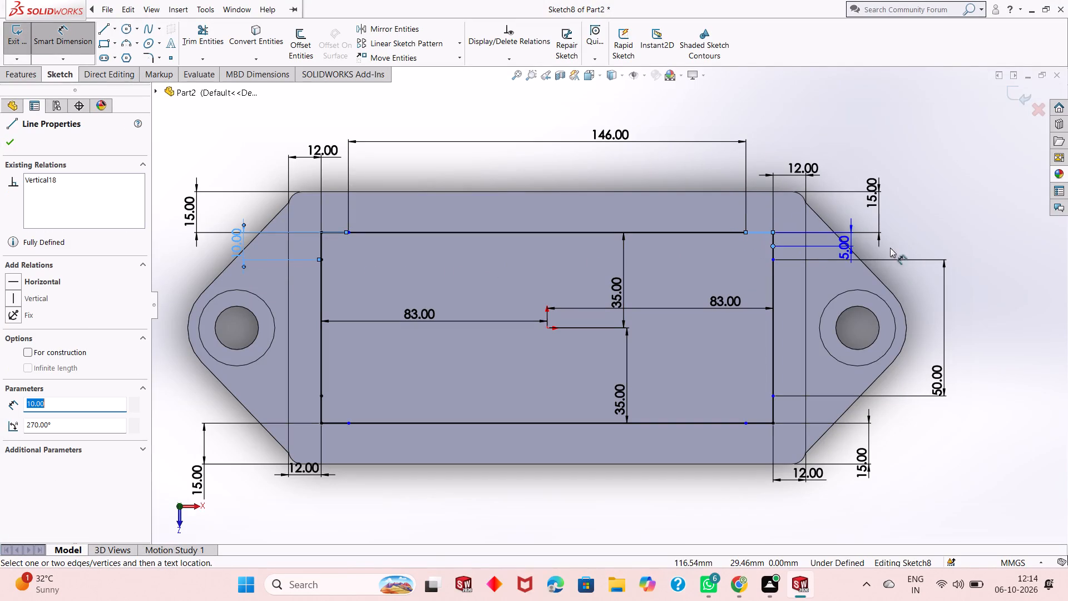
left_click(952, 247)
key("Return")
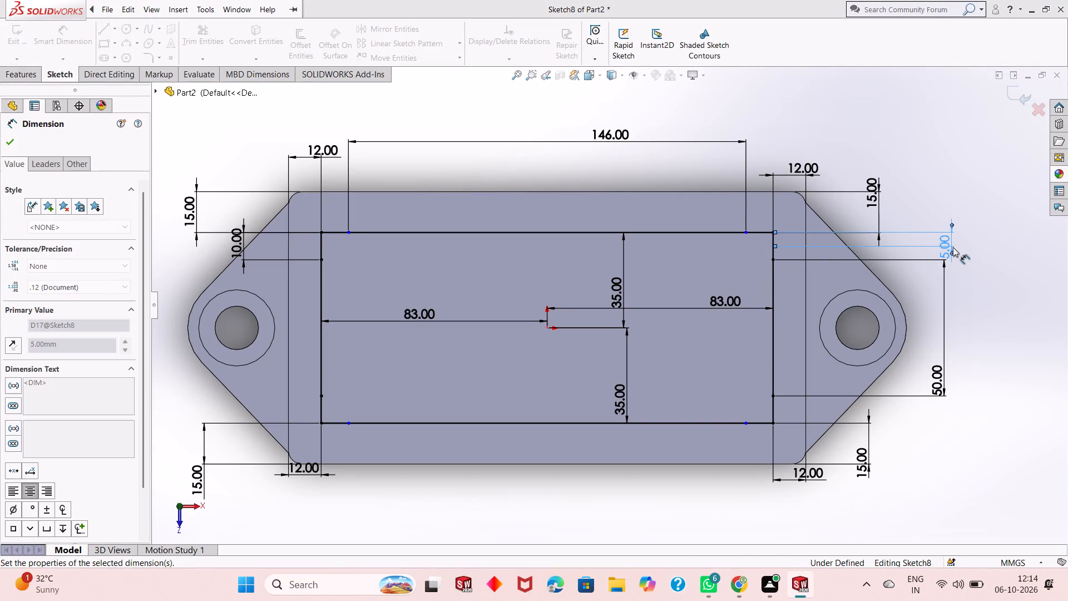
Dimension the short horizontal segments at the rectangle's lower-right and upper-left corners 10 mm each.
left_click(755, 418)
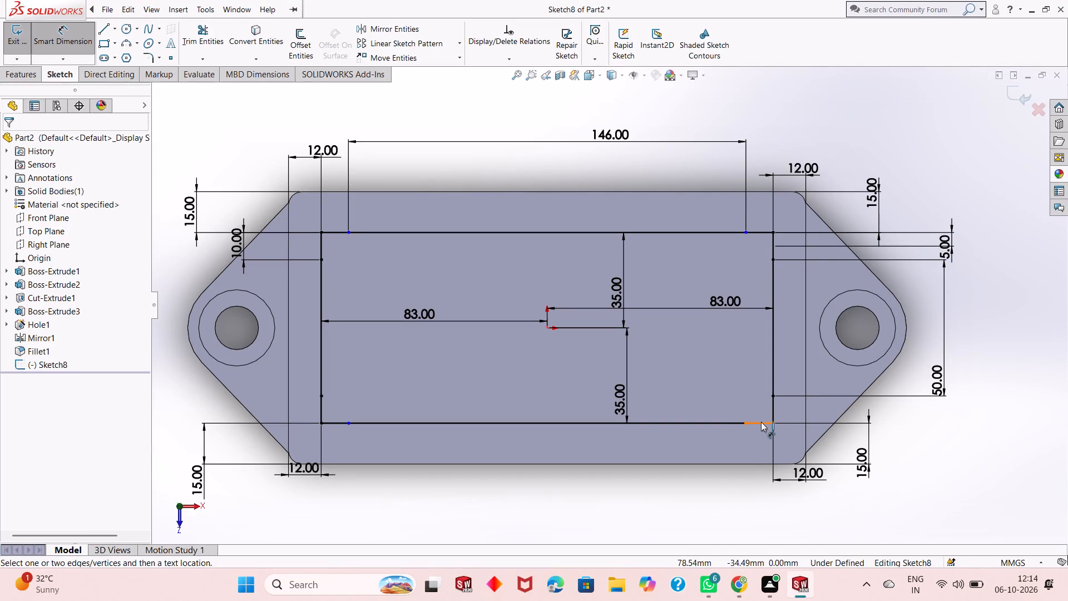
left_click(761, 422)
left_click(761, 467)
key("Return")
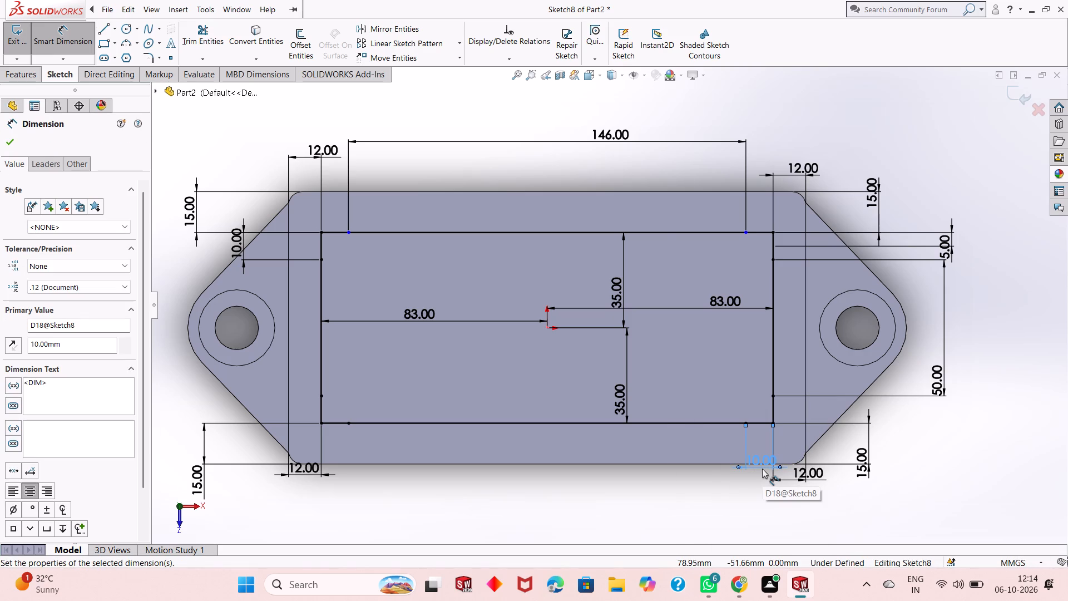
left_click(334, 232)
left_click(391, 181)
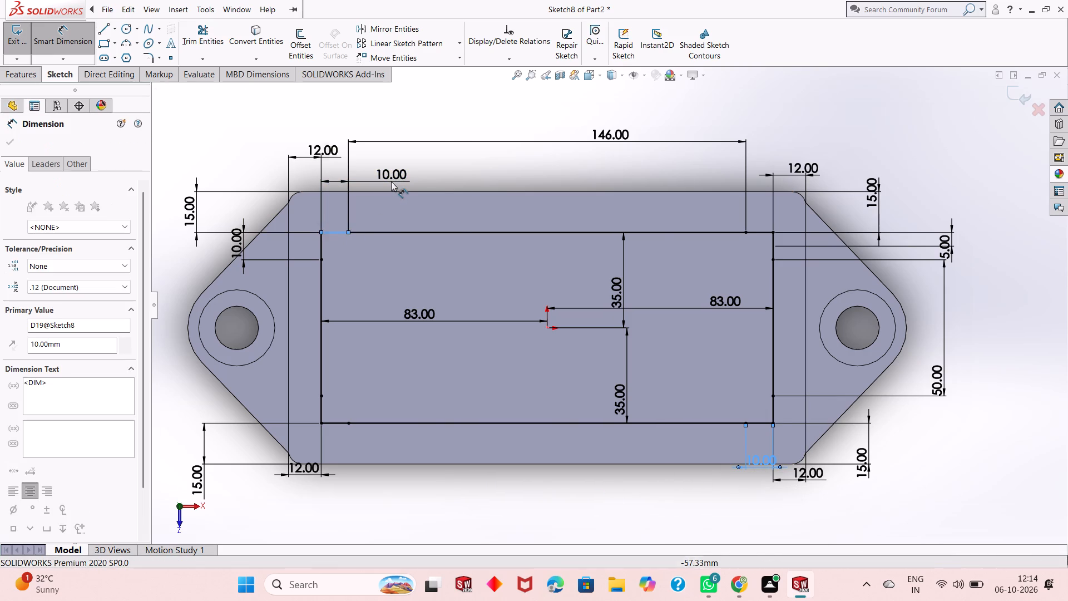
key("Return")
right_click(468, 118)
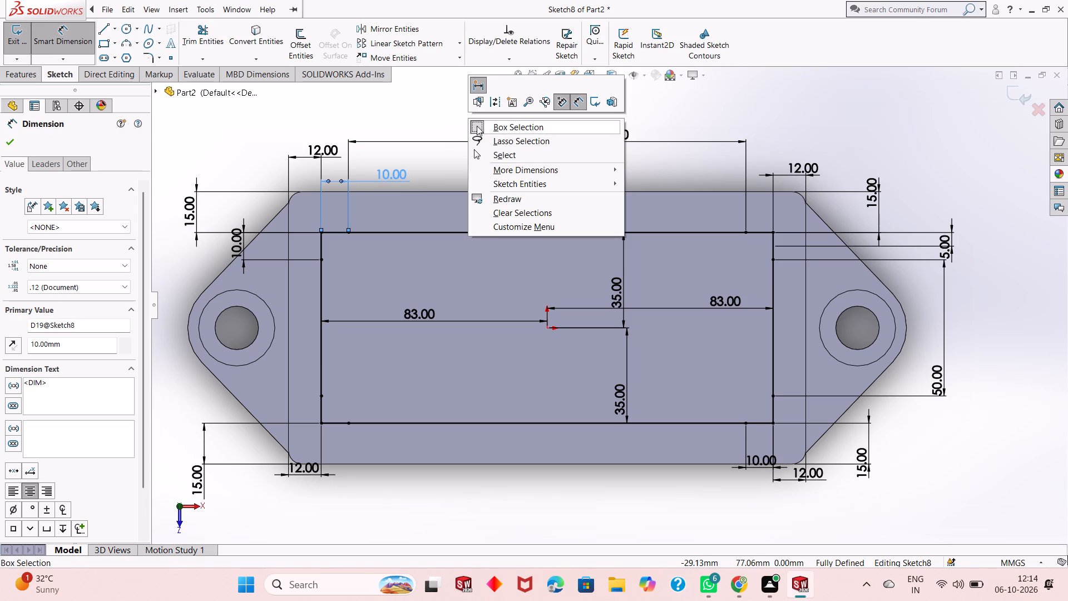
left_click(496, 154)
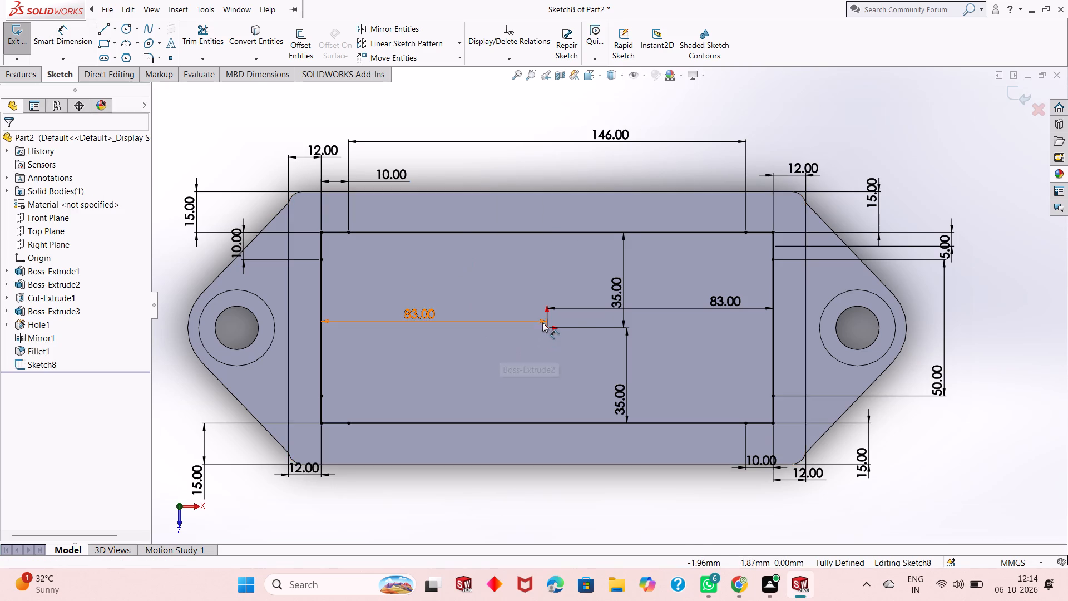
Cut-extrude the rectangle blind to a depth of 87 mm to form the housing's pocket.
scroll(573, 318, "up", 2)
scroll(622, 298, "down", 1)
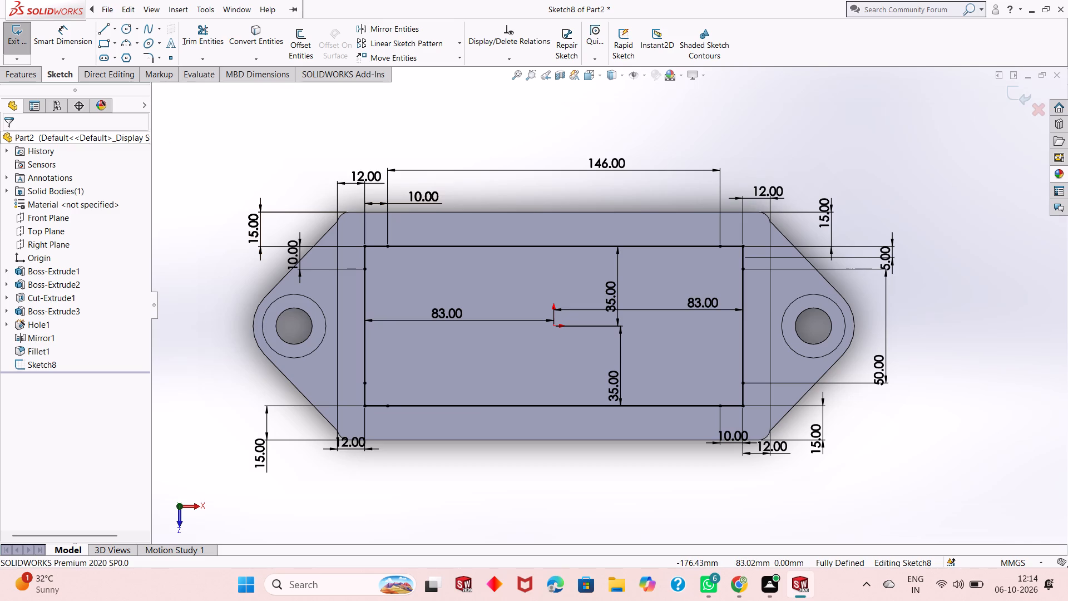
left_click(24, 70)
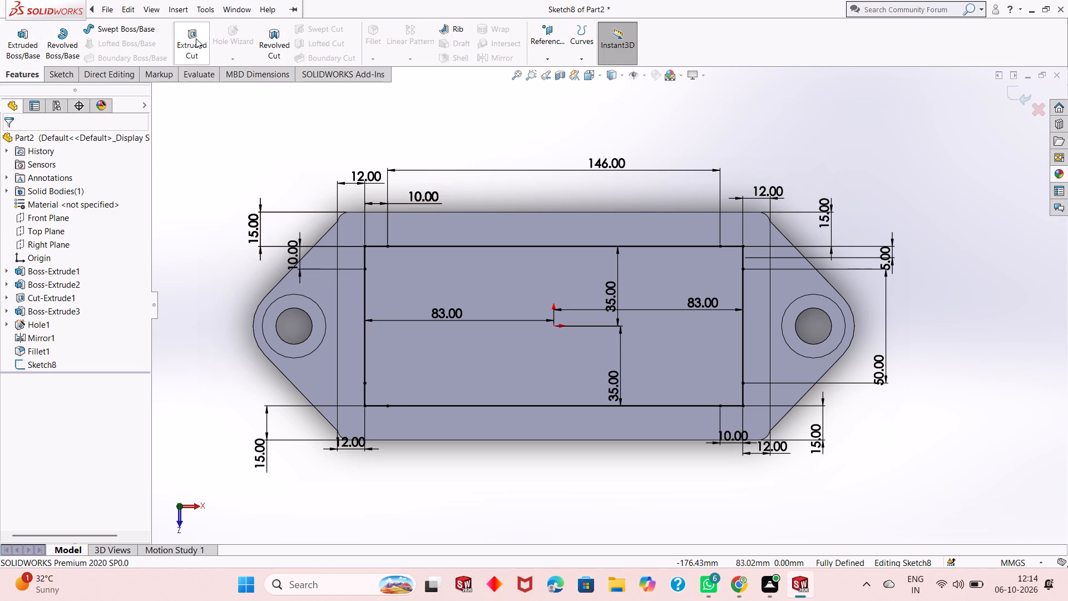
left_click(200, 40)
middle_click_drag(523, 416, 523, 396)
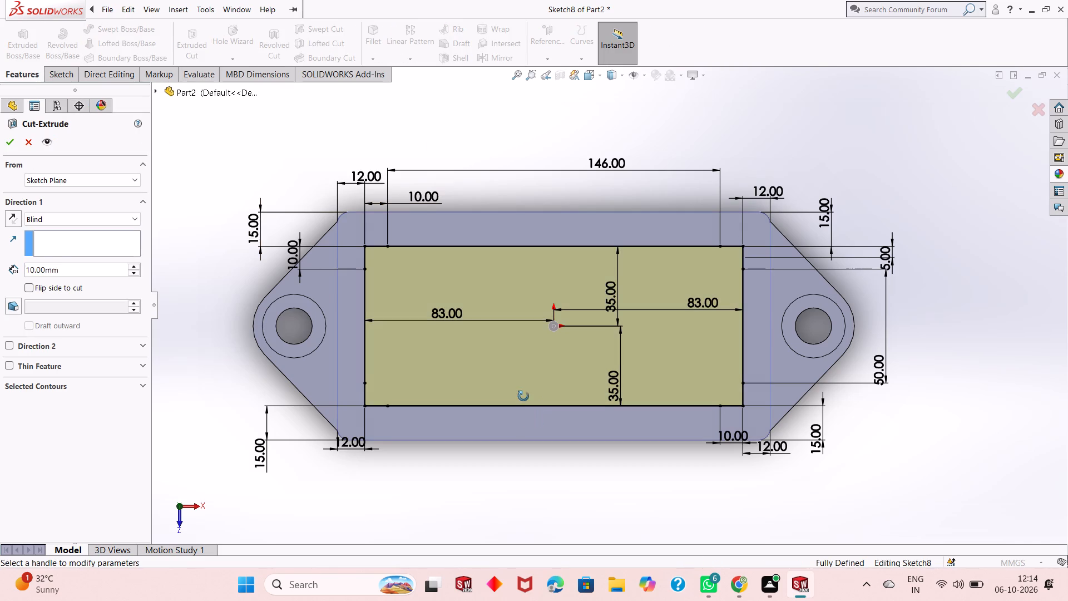
middle_click_drag(523, 396, 519, 228)
double_click(80, 268)
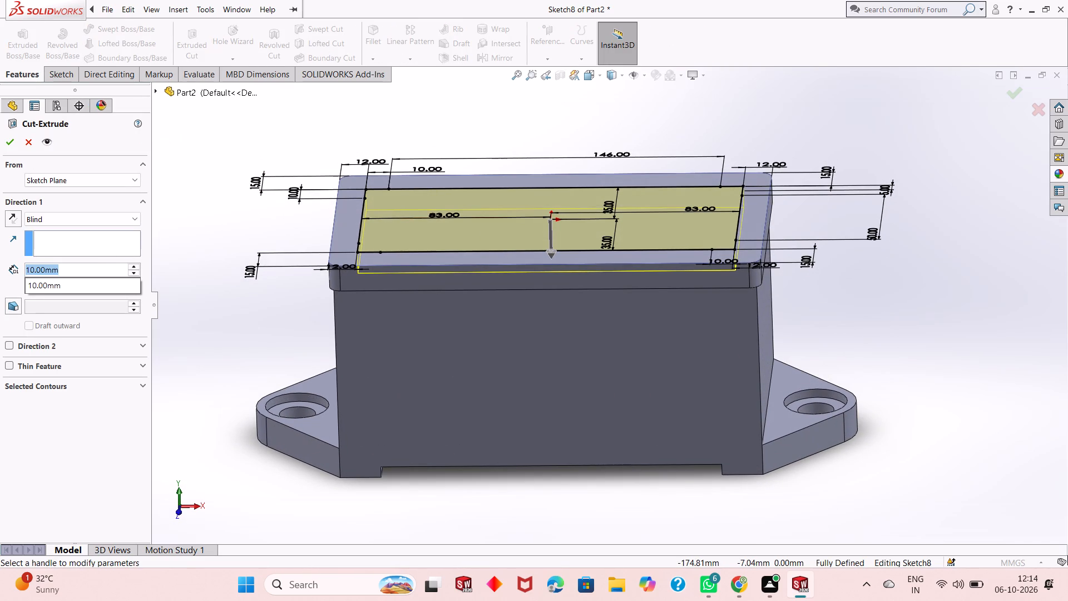
type("87")
key("Return")
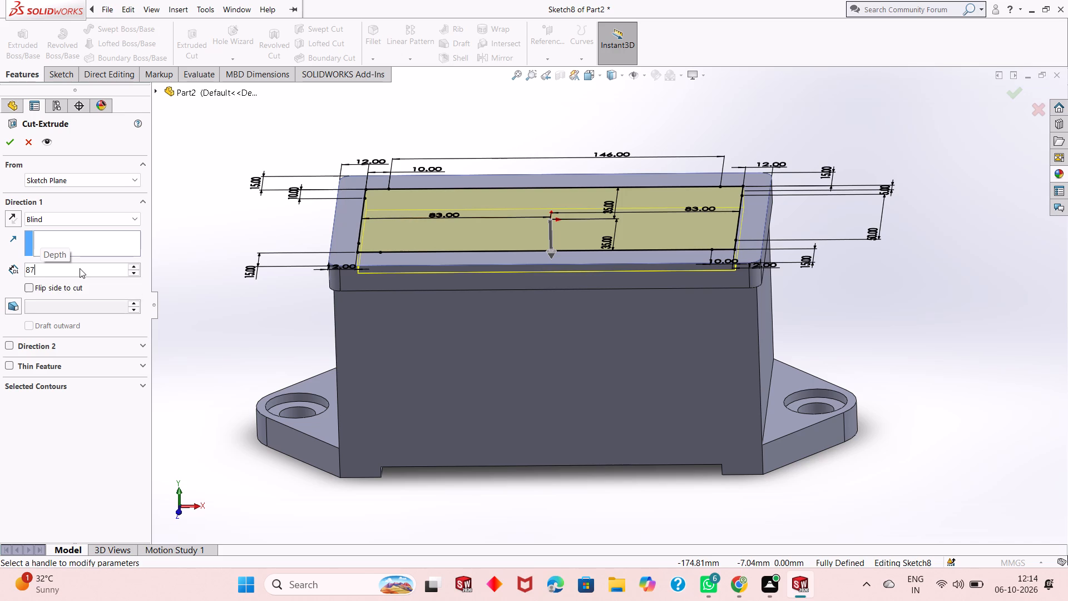
left_click(7, 146)
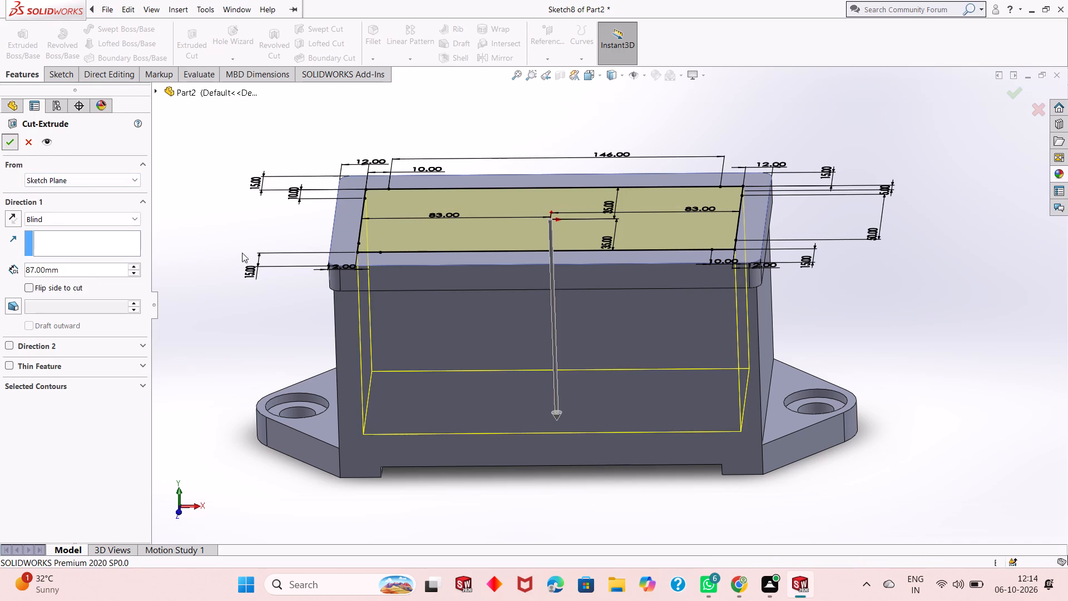
left_click(903, 319)
Examine the pocket's walls, floor and surrounding rim from several angles.
middle_click_drag(560, 284, 532, 290)
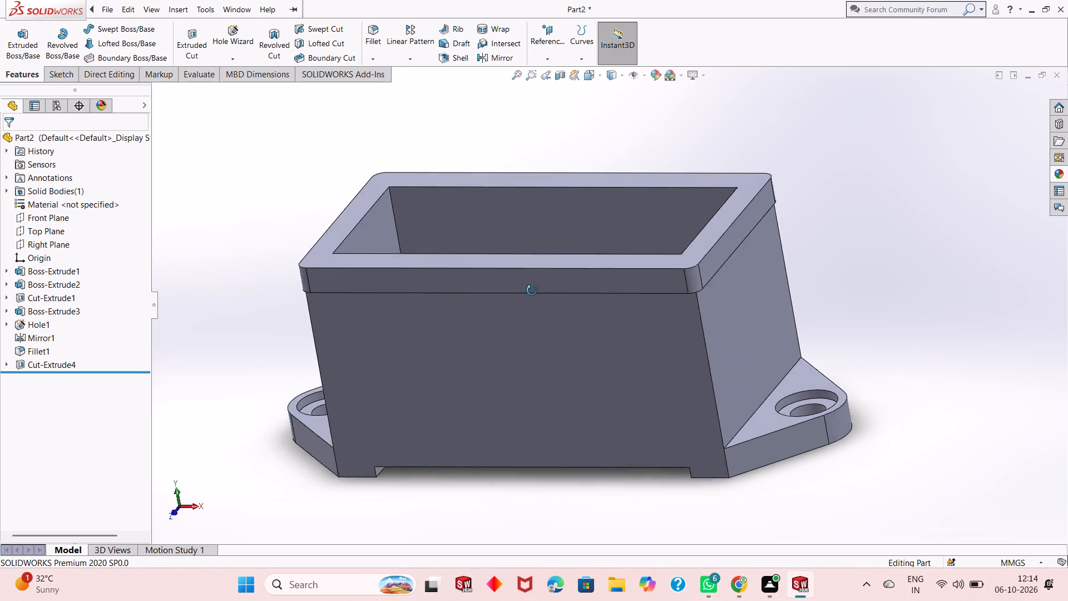
middle_click_drag(532, 290, 542, 435)
scroll(476, 221, "down", 1)
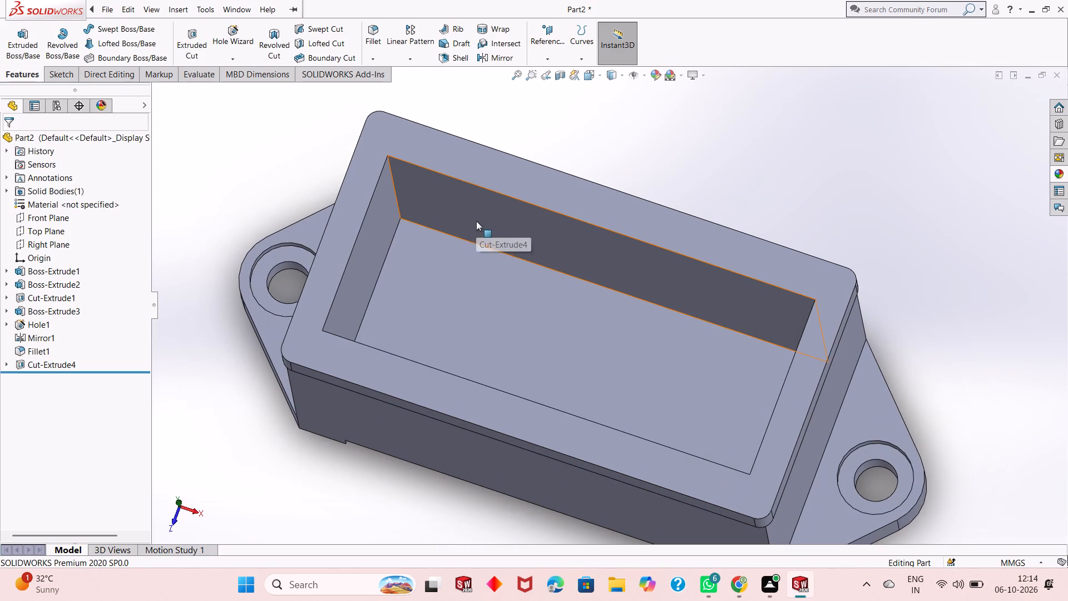
middle_click_drag(489, 316, 498, 329)
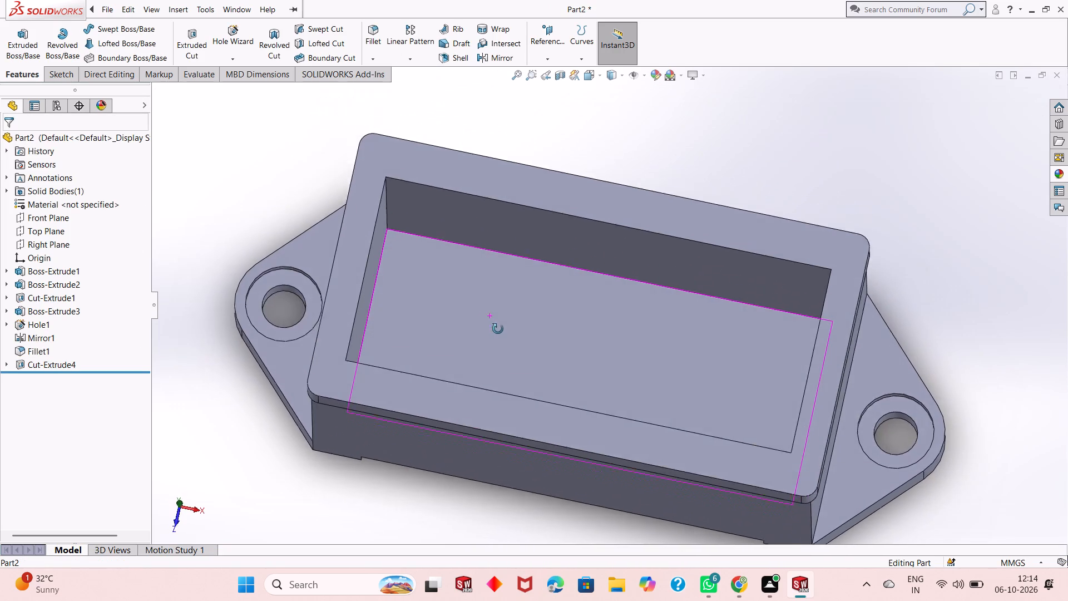
middle_click_drag(498, 329, 485, 281)
scroll(485, 281, "up", 2)
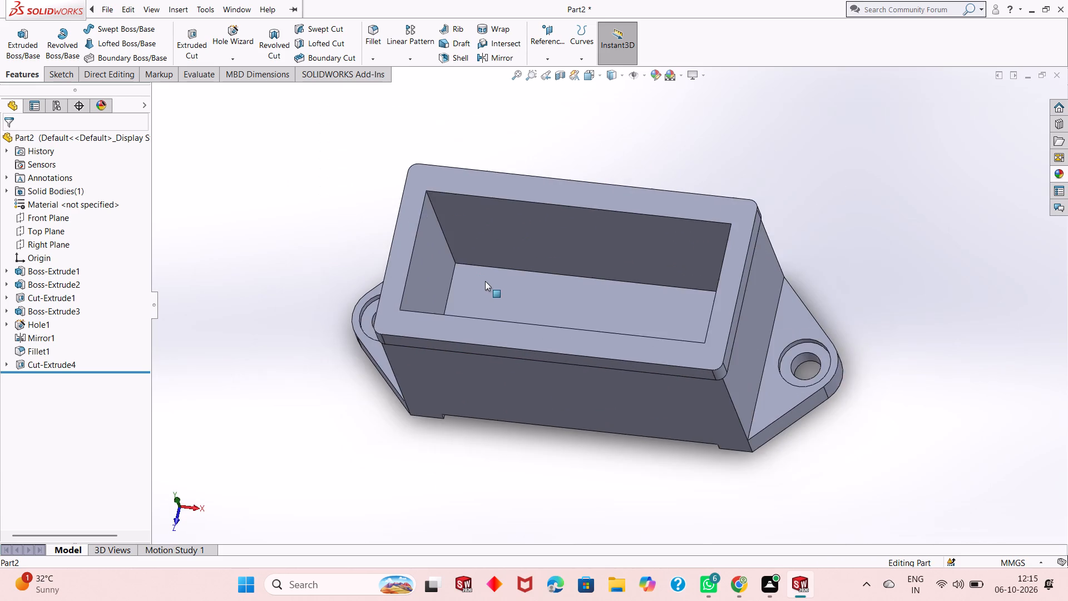
scroll(485, 281, "up", 1)
scroll(598, 200, "down", 2)
scroll(484, 267, "up", 1)
middle_click_drag(502, 273, 502, 312)
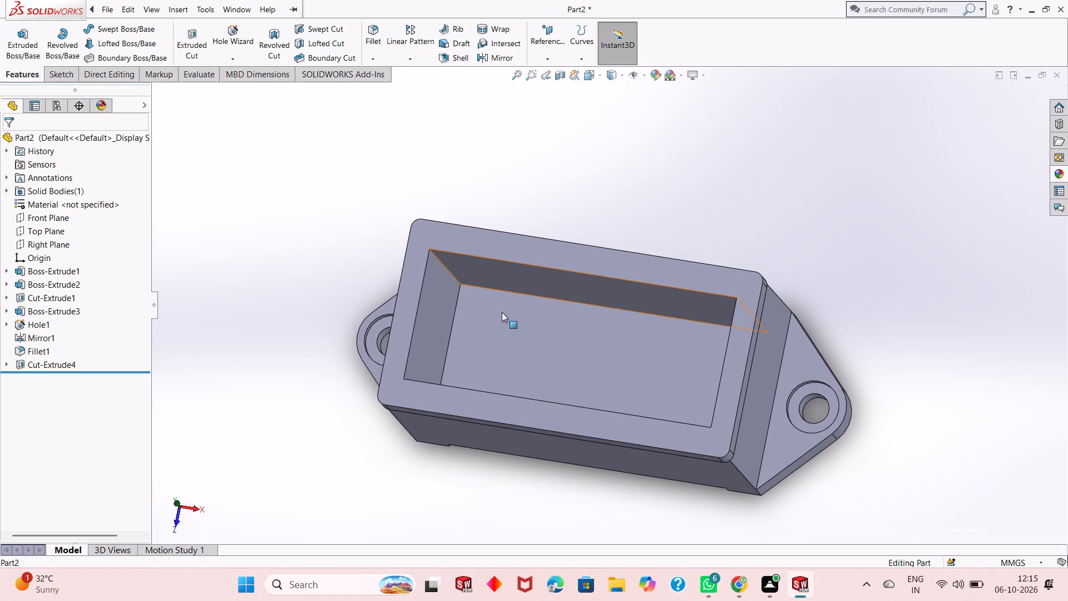
middle_click_drag(501, 339, 496, 316)
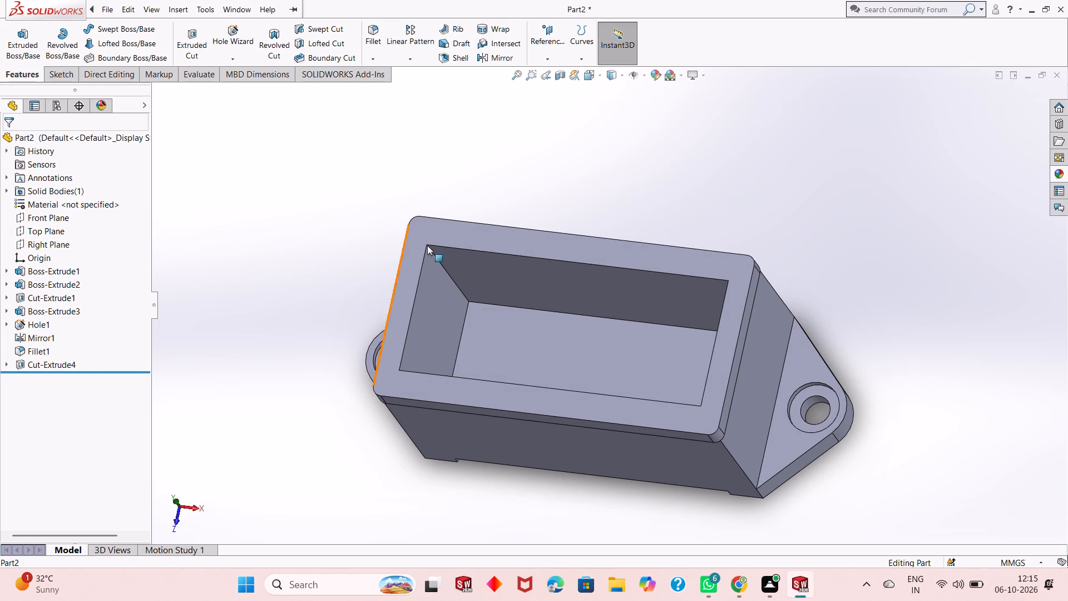
Start a sketch on the housing's top rim face and draw a circle of about 9.67 mm radius centred on the pocket's upper-left corner.
left_click(490, 234)
left_click(538, 200)
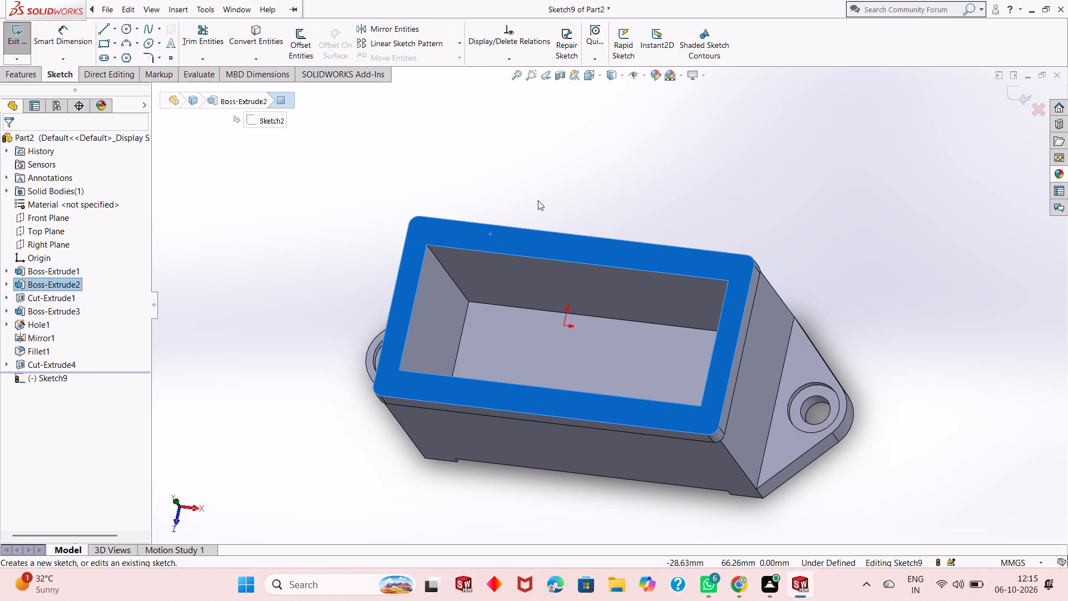
key("ctrl+8")
left_click(555, 172)
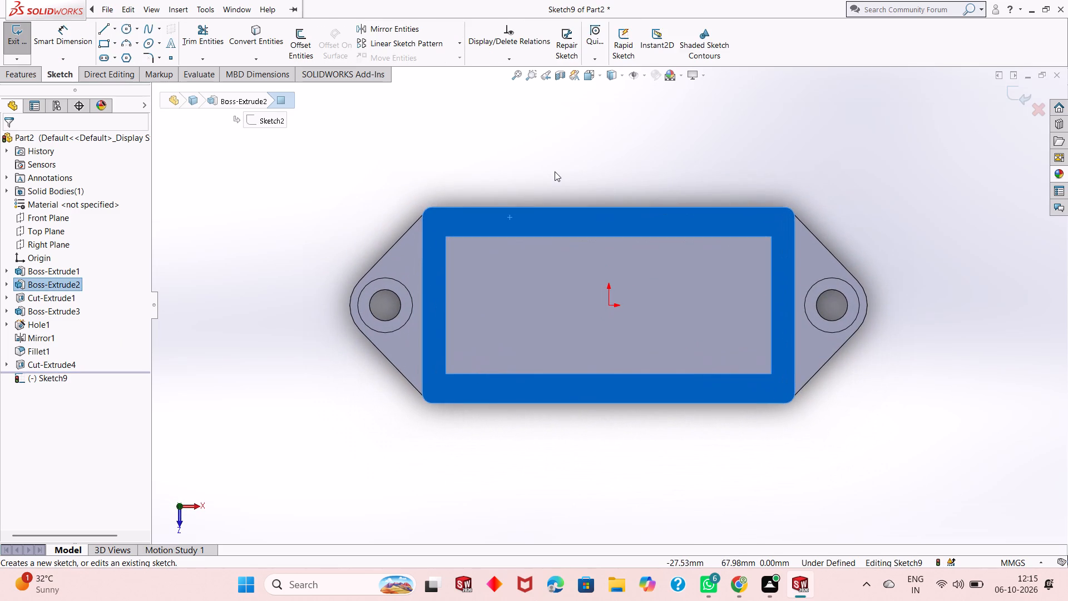
scroll(440, 256, "down", 1)
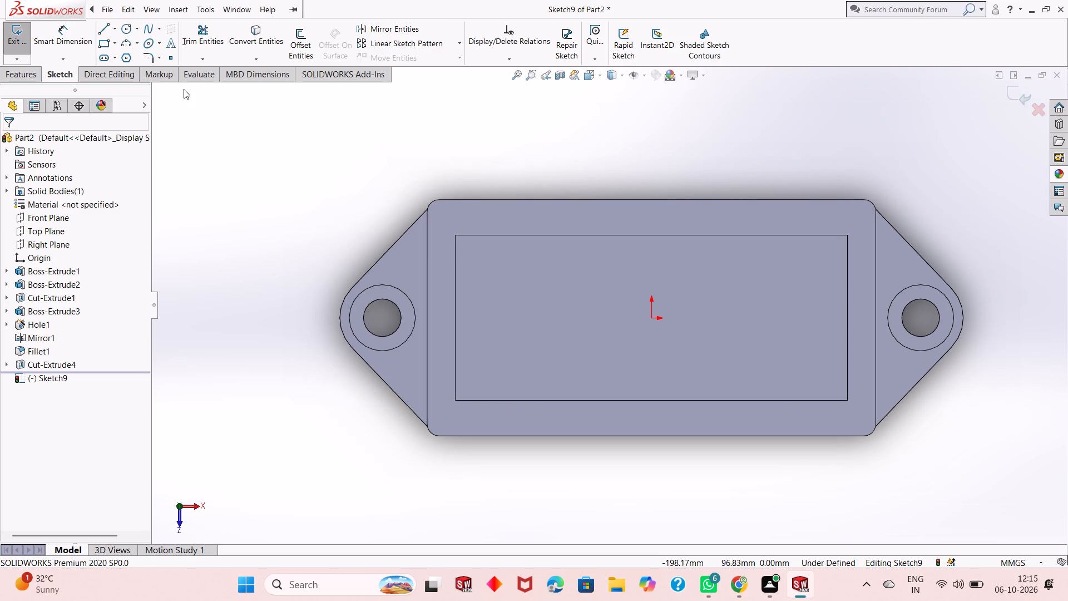
left_click(125, 29)
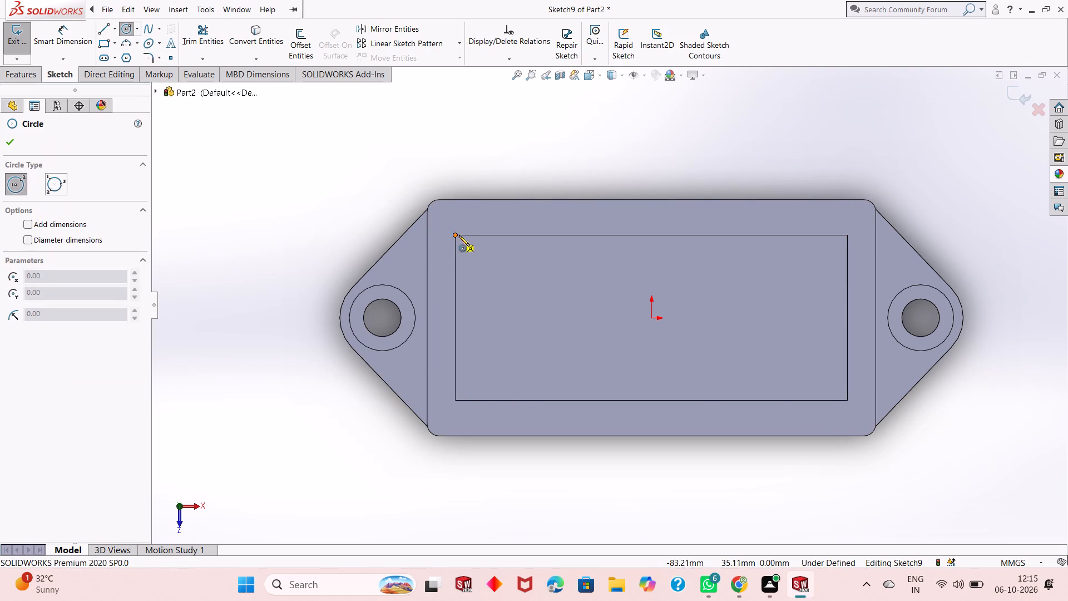
left_click(458, 238)
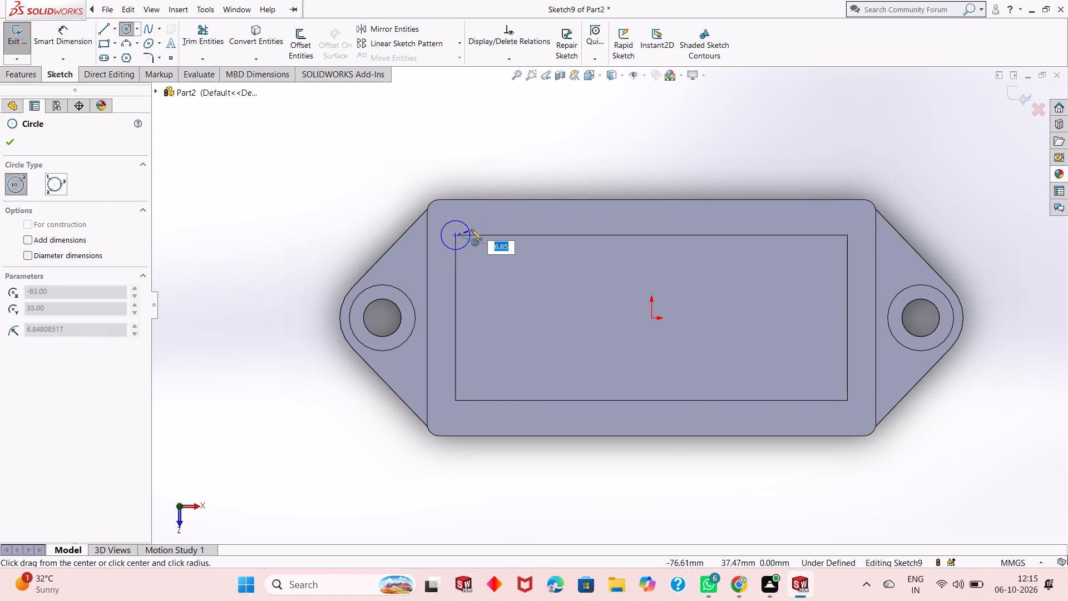
left_click(476, 224)
scroll(476, 224, "down", 1)
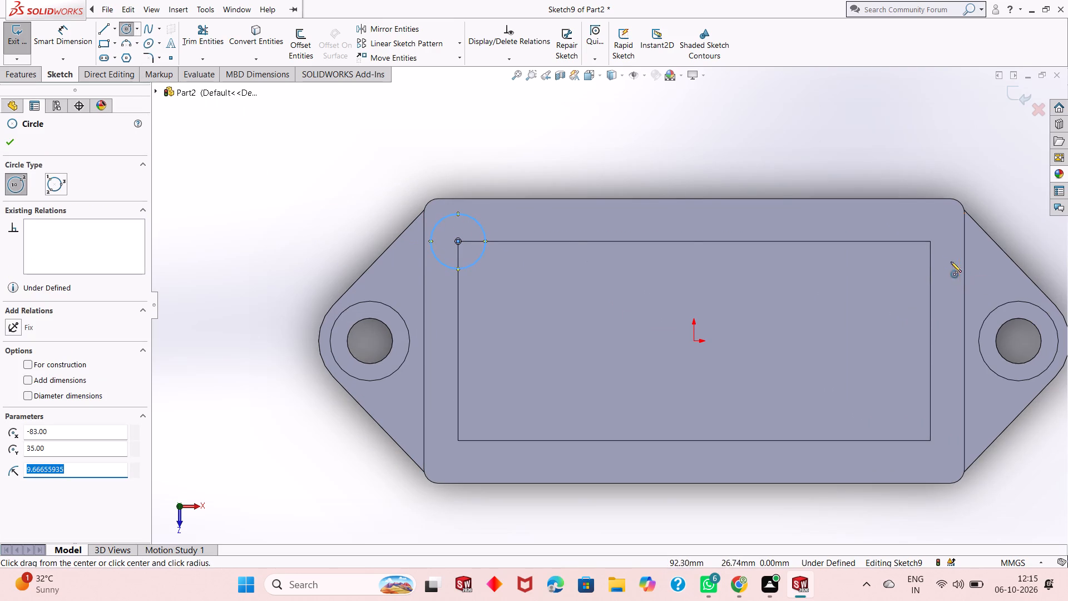
Draw circles centred on the pocket's upper-right, lower-right and lower-left corners with radii of about 8.3, 7.2 and 7.8 mm.
left_click(929, 242)
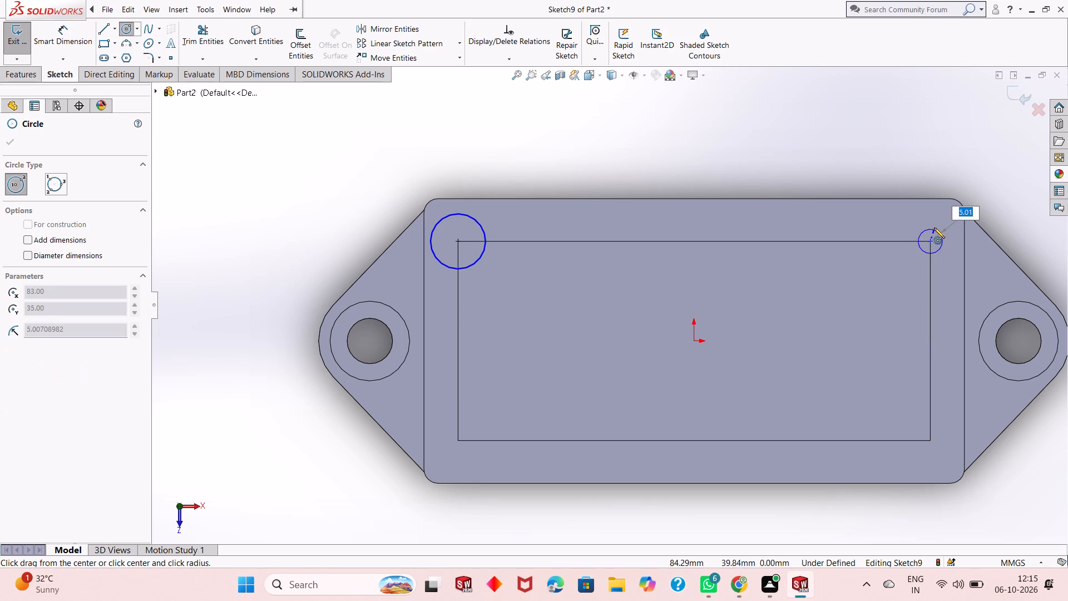
left_click(934, 218)
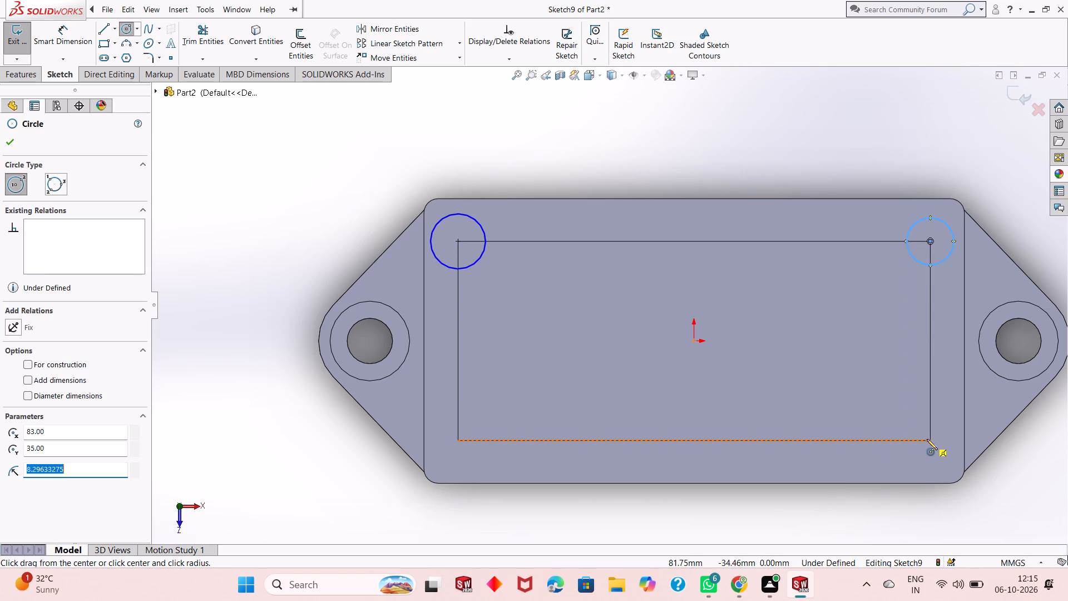
left_click(928, 440)
left_click(933, 420)
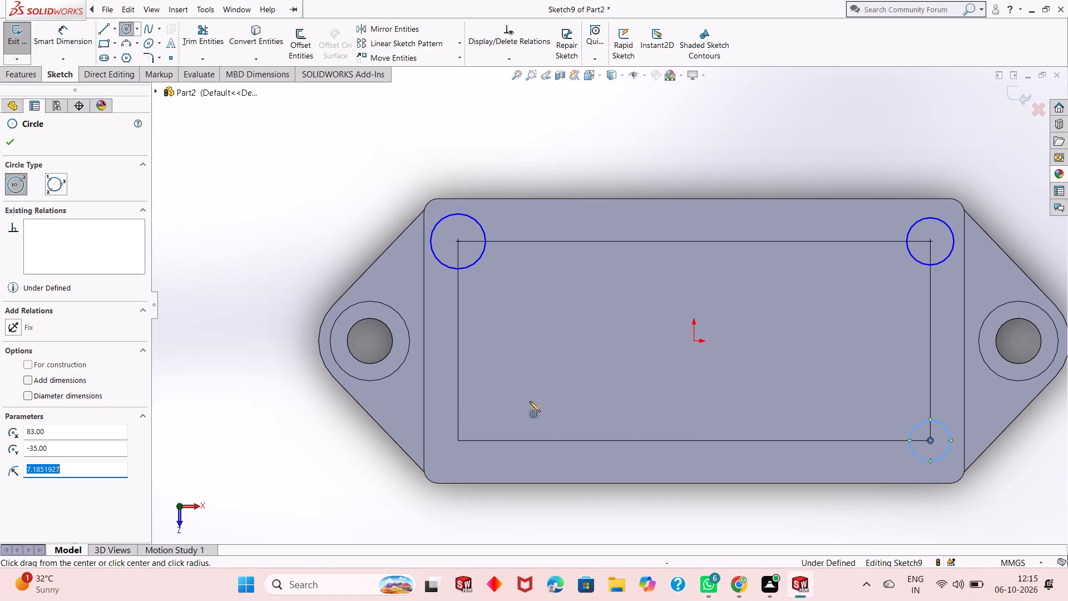
left_click(458, 441)
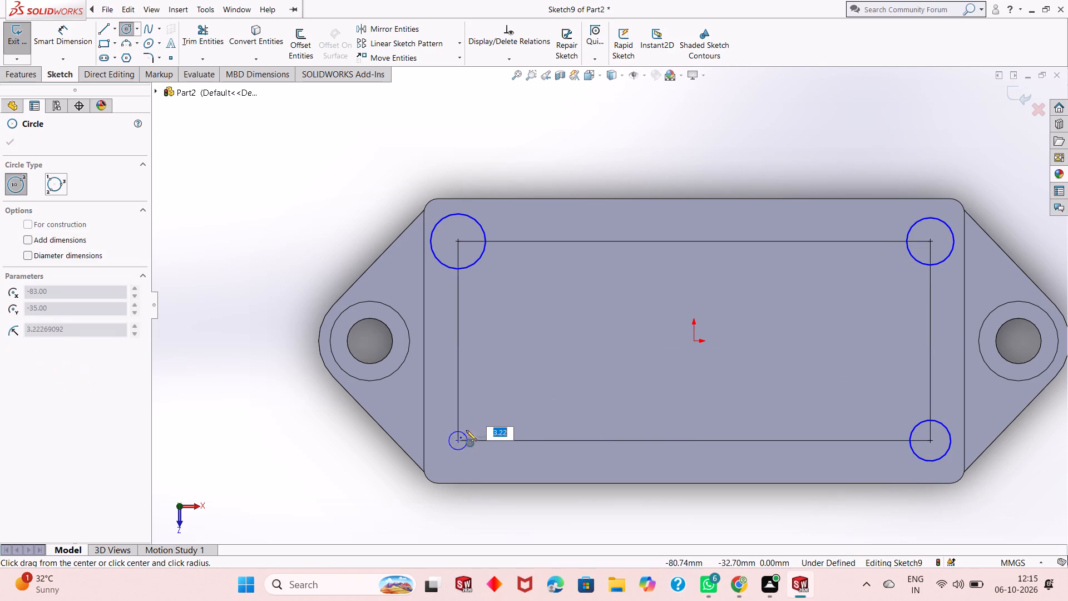
left_click(472, 423)
right_click(192, 164)
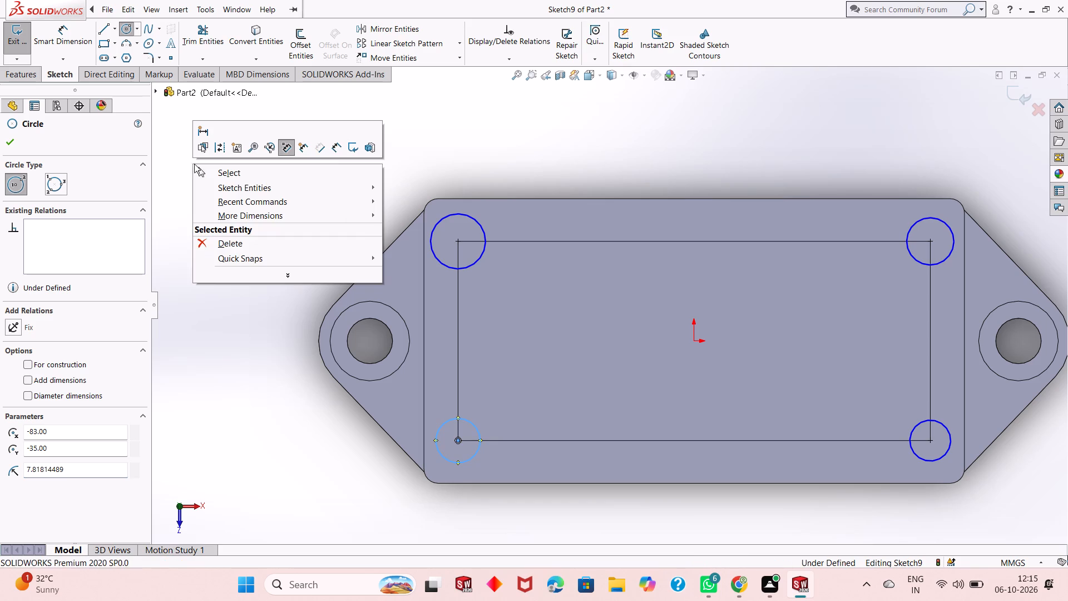
left_click(215, 172)
Dimension the diameter of the circle at the pocket's upper-left corner as 20 mm.
scroll(415, 297, "up", 3)
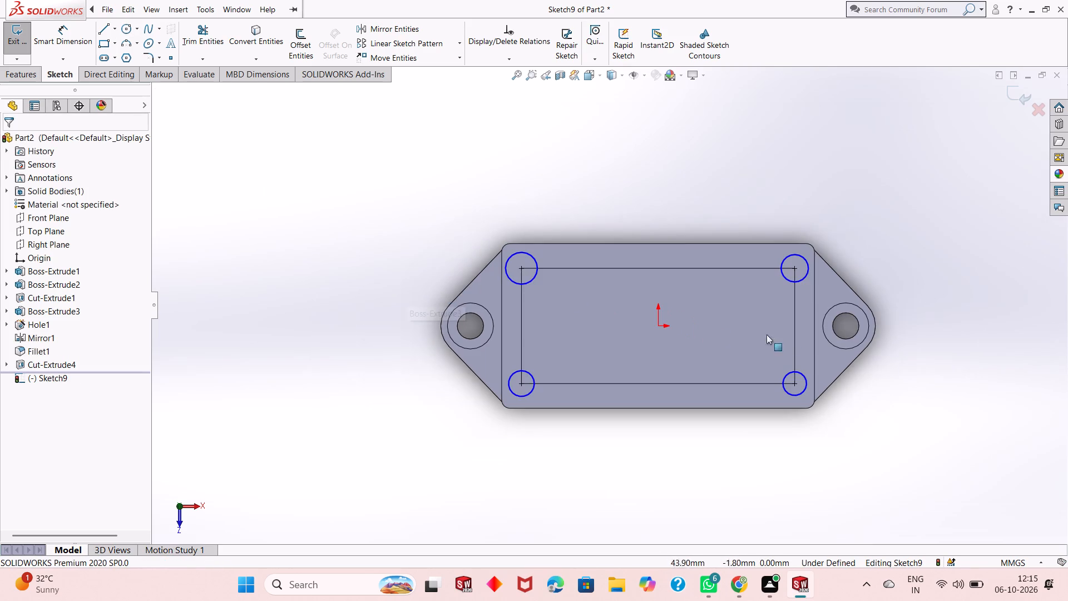
scroll(833, 358, "down", 3)
scroll(341, 272, "up", 1)
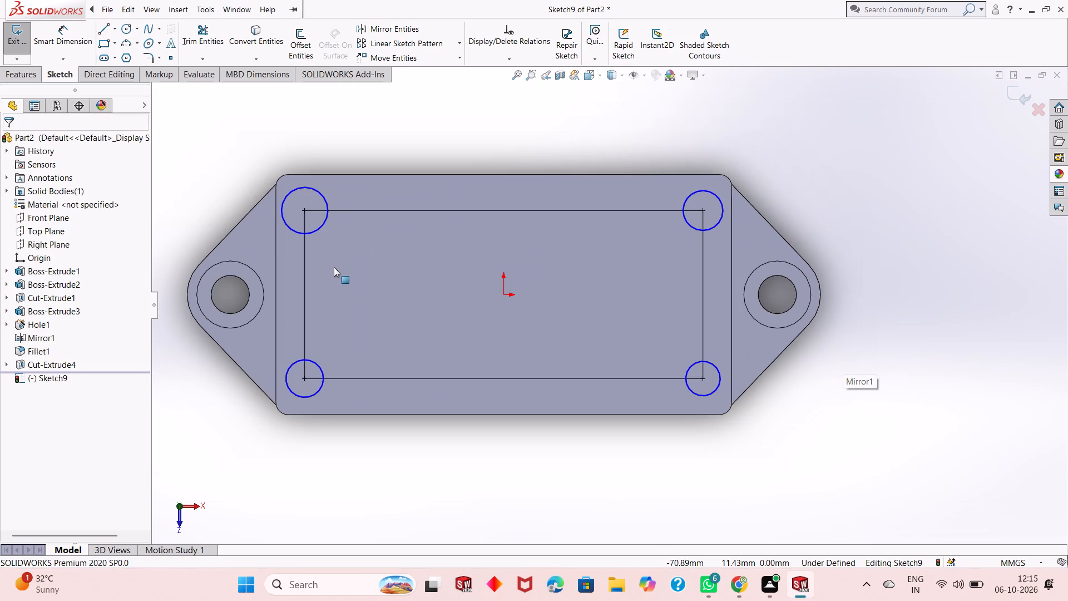
left_click(67, 43)
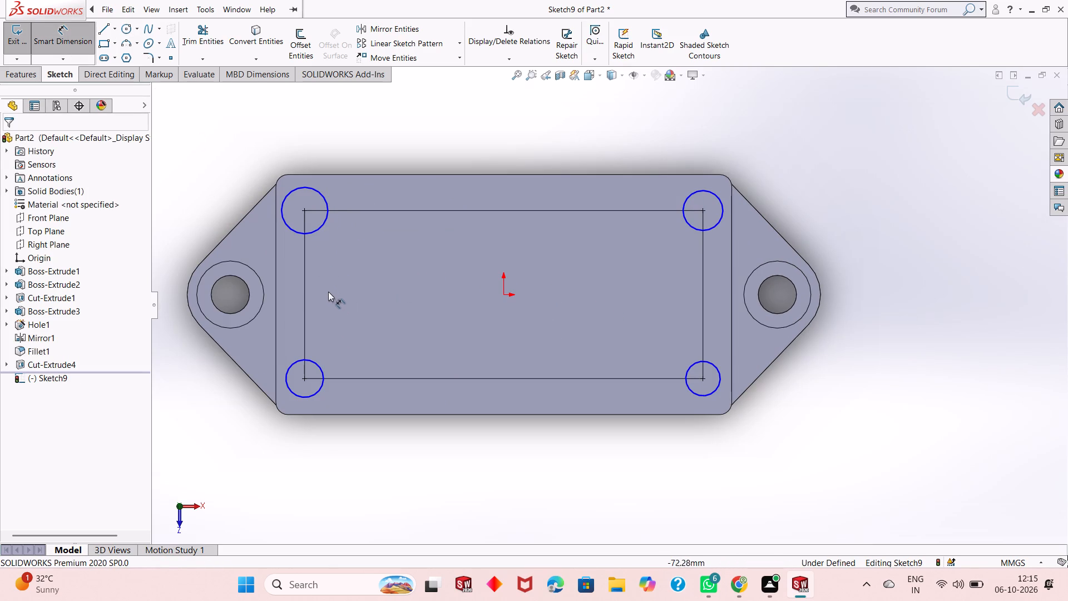
left_click(319, 230)
left_click(216, 417)
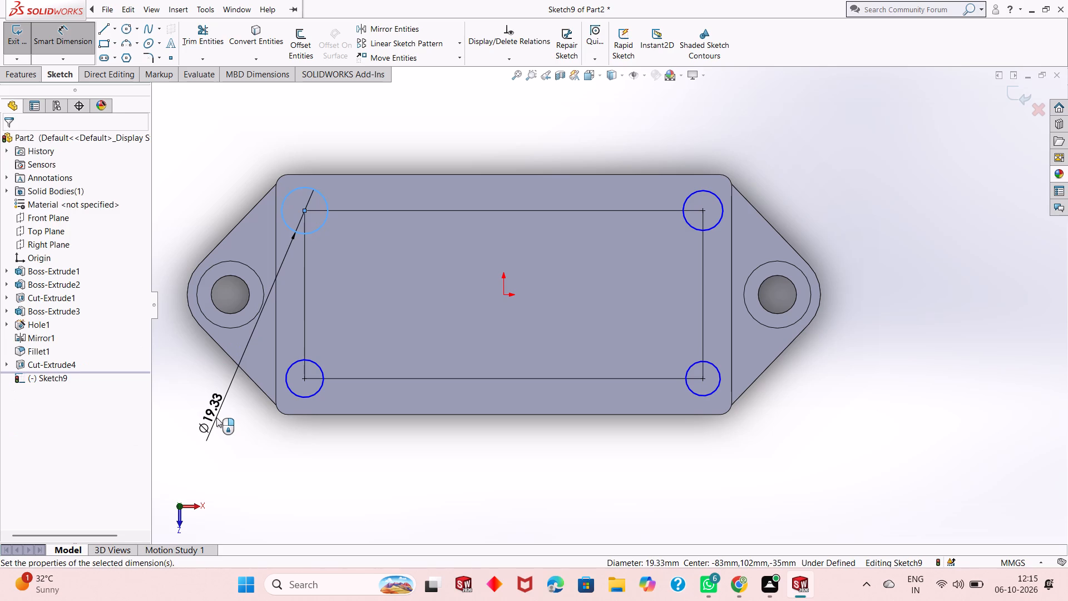
type("20")
key("Return")
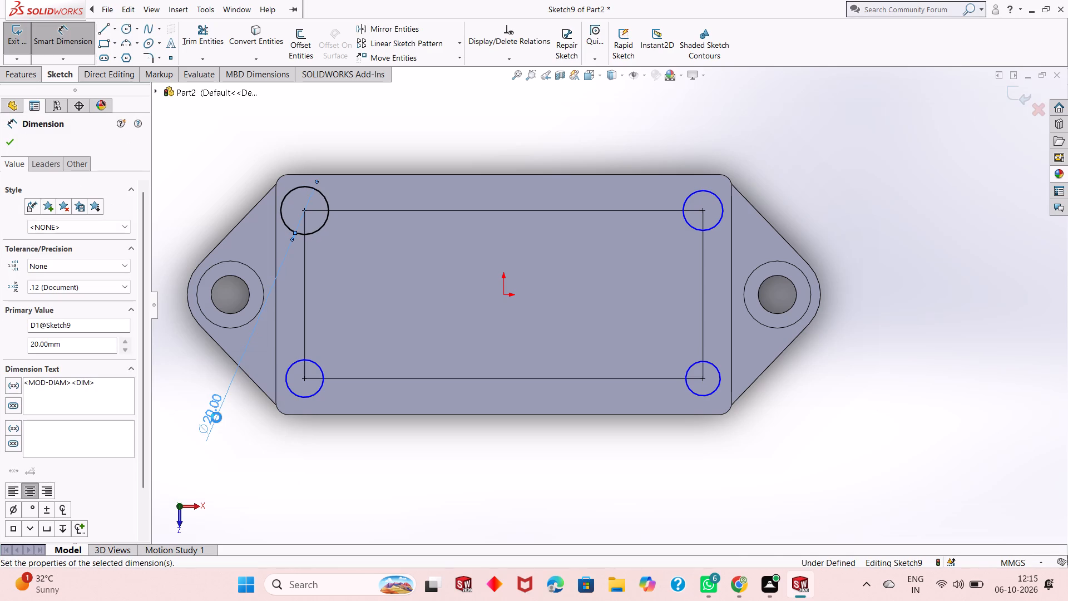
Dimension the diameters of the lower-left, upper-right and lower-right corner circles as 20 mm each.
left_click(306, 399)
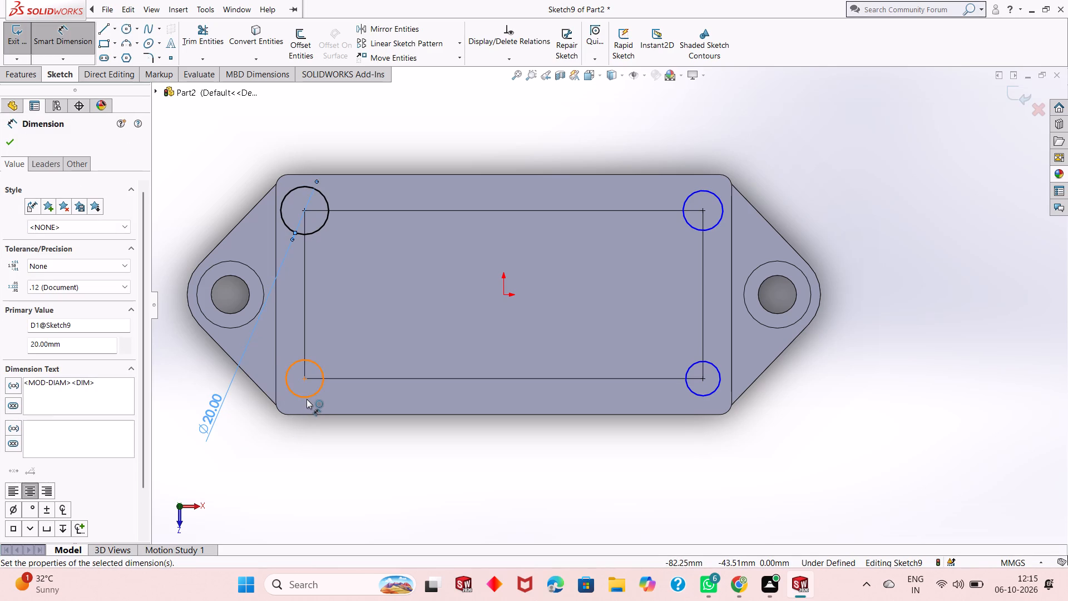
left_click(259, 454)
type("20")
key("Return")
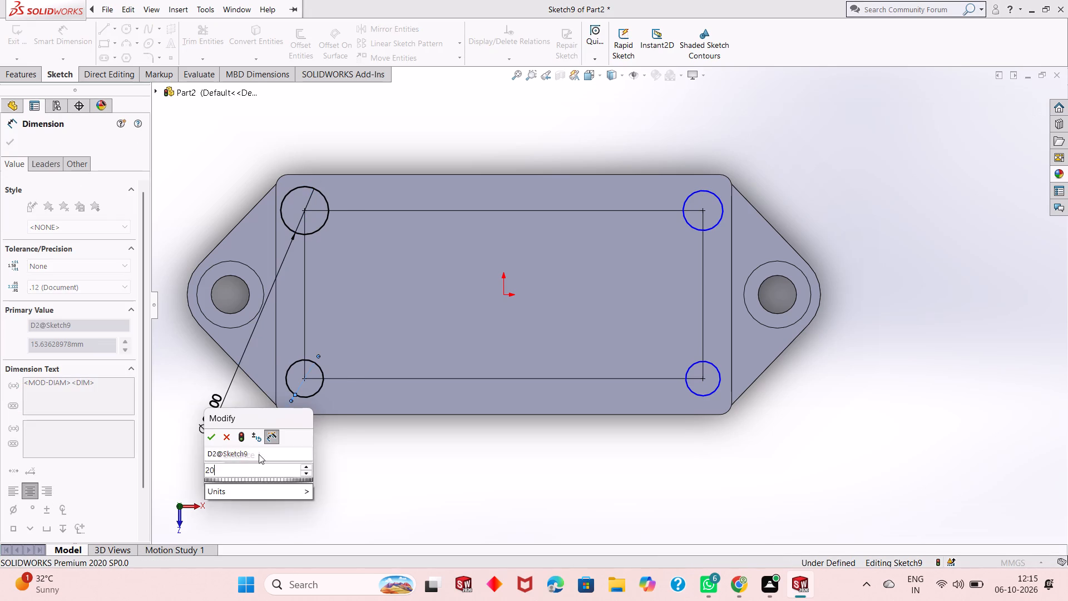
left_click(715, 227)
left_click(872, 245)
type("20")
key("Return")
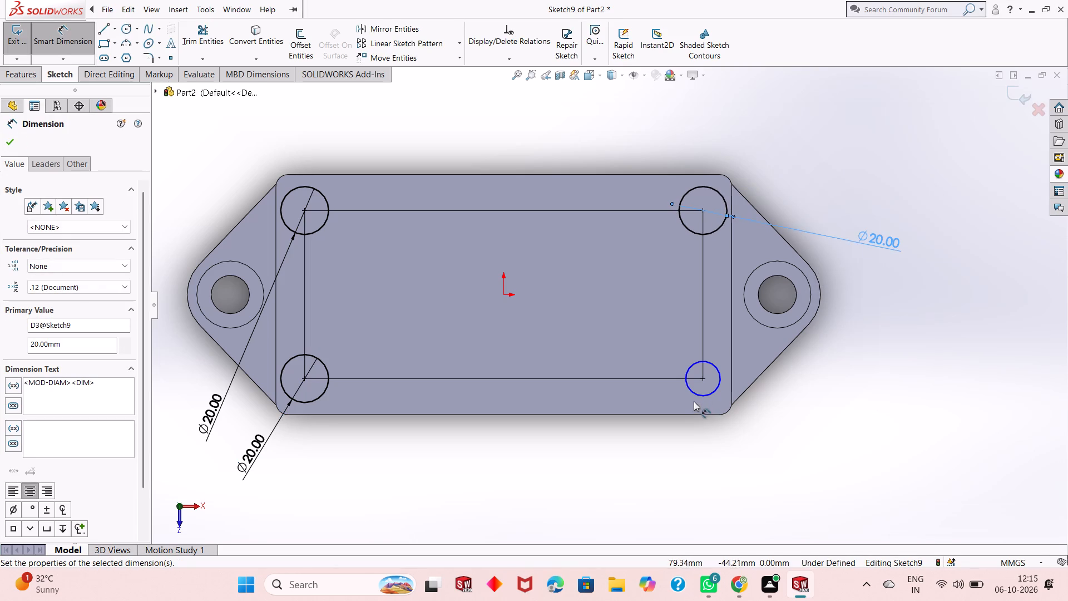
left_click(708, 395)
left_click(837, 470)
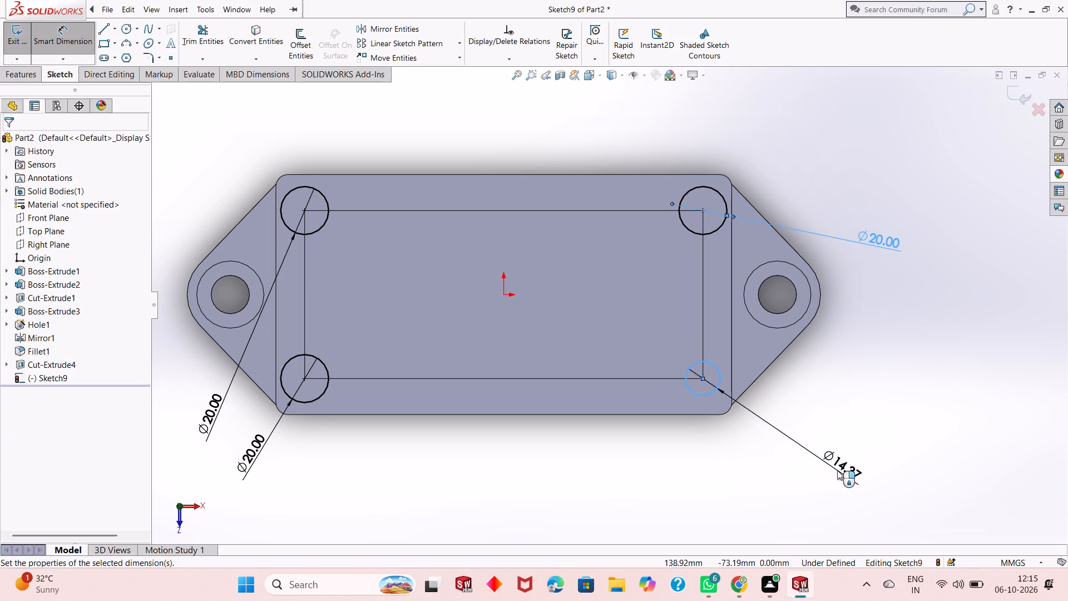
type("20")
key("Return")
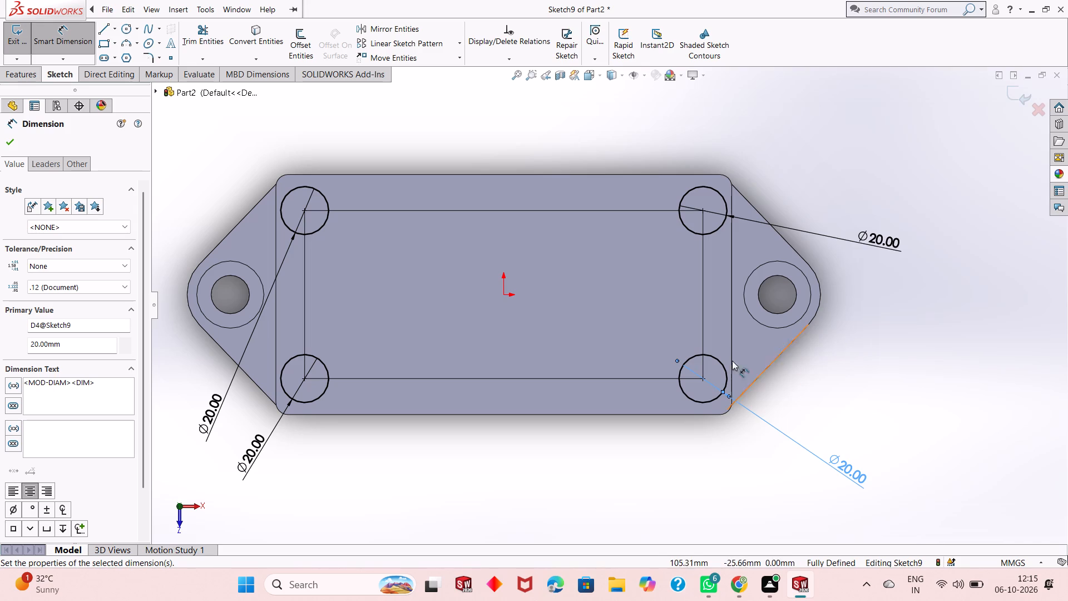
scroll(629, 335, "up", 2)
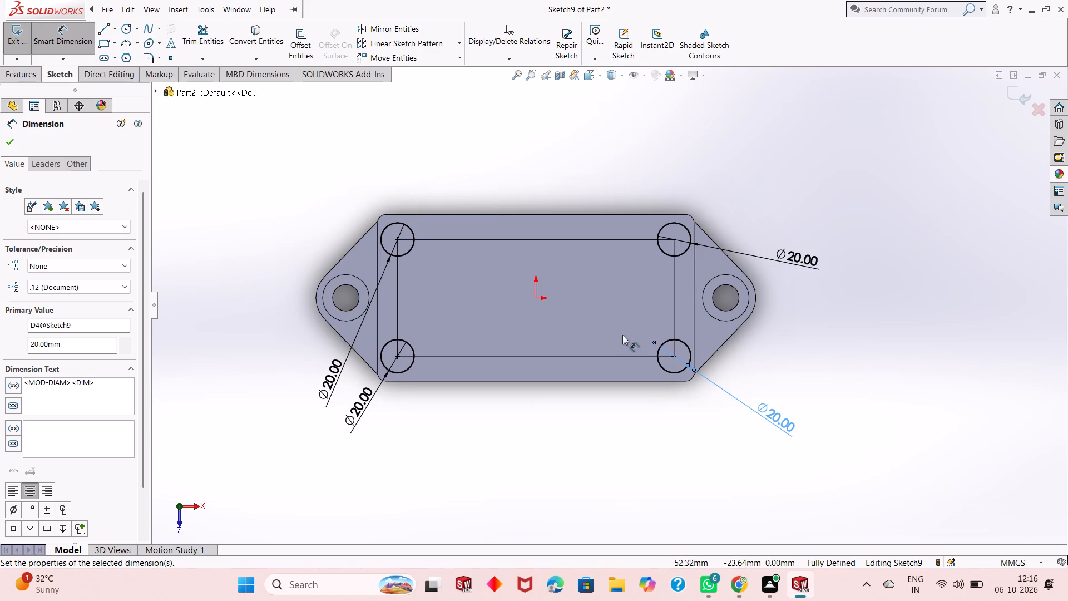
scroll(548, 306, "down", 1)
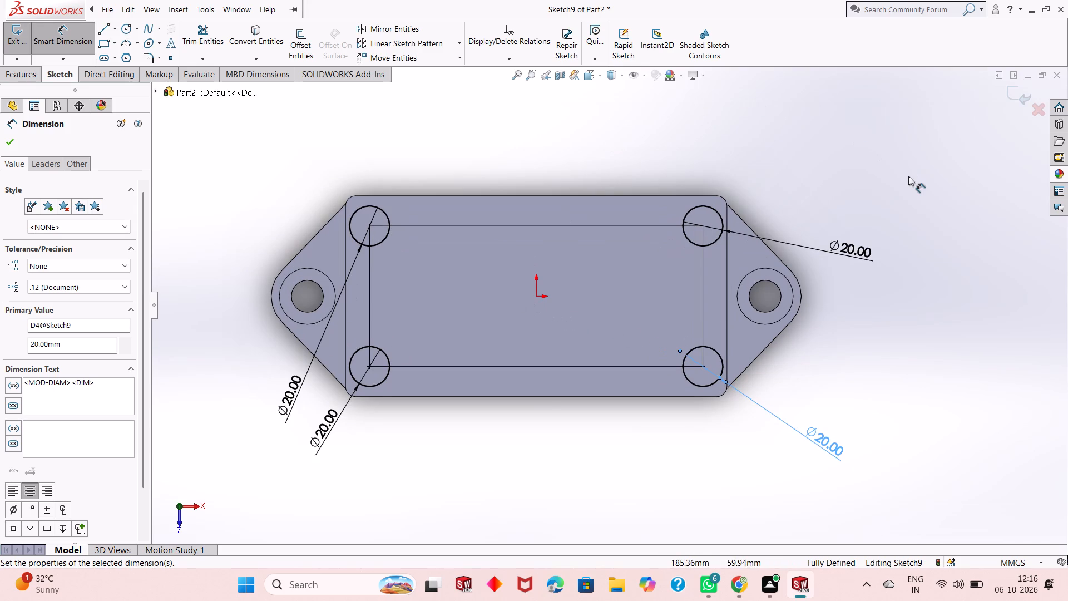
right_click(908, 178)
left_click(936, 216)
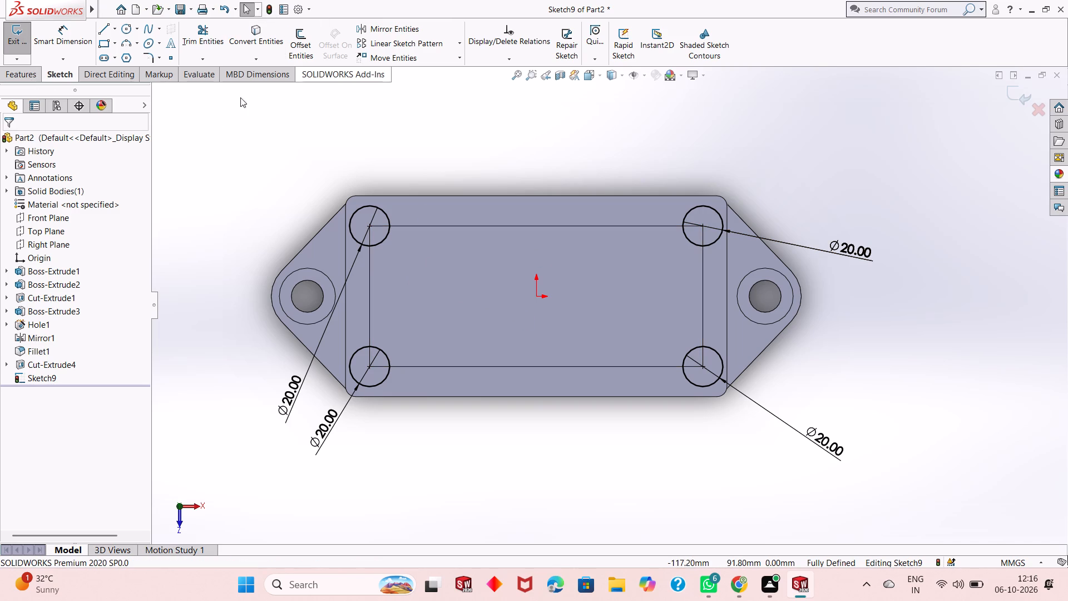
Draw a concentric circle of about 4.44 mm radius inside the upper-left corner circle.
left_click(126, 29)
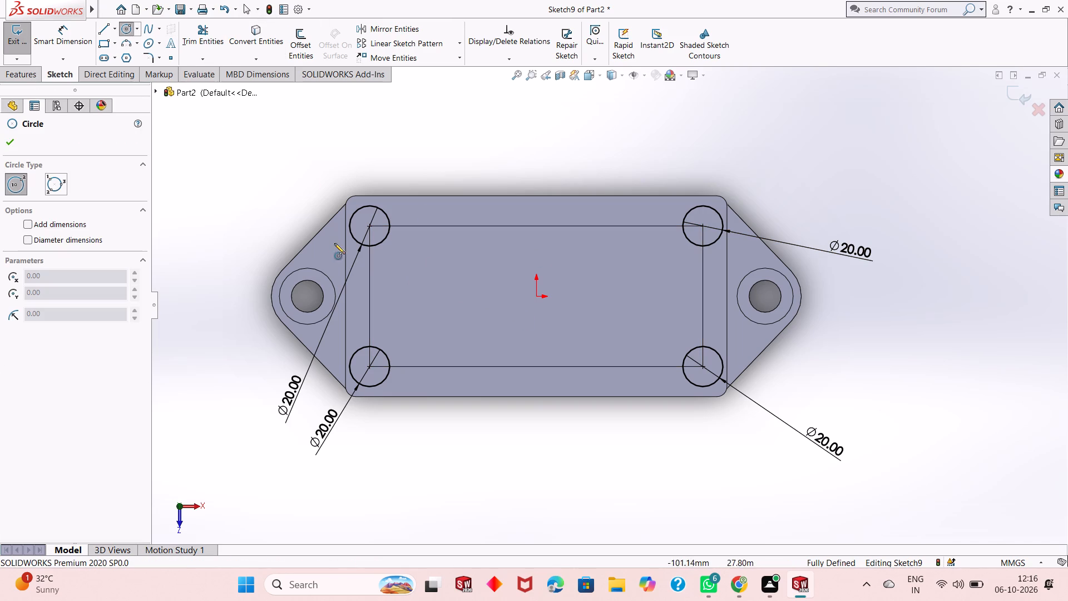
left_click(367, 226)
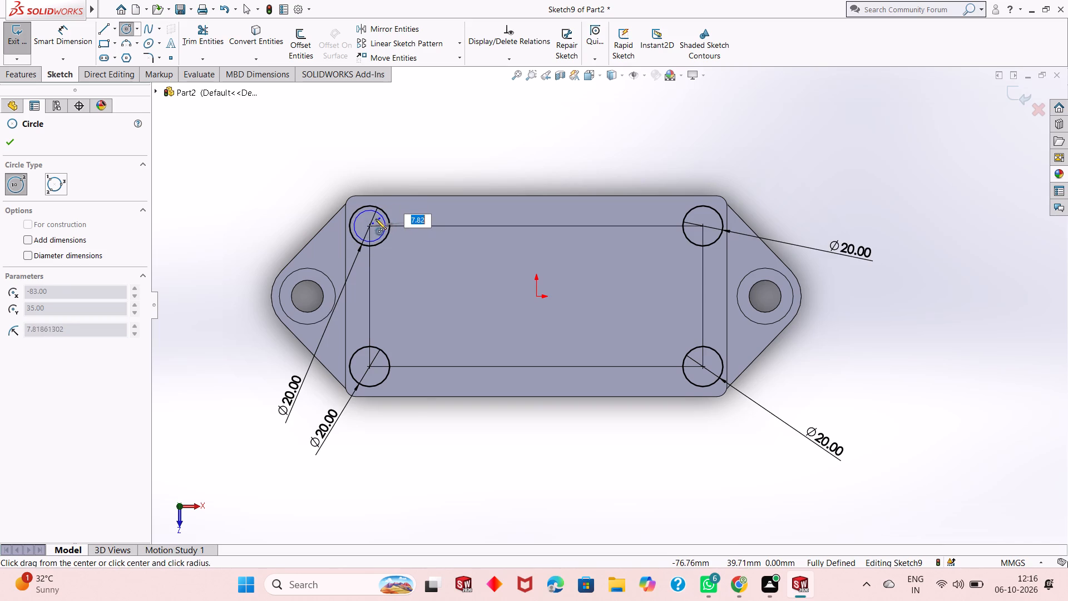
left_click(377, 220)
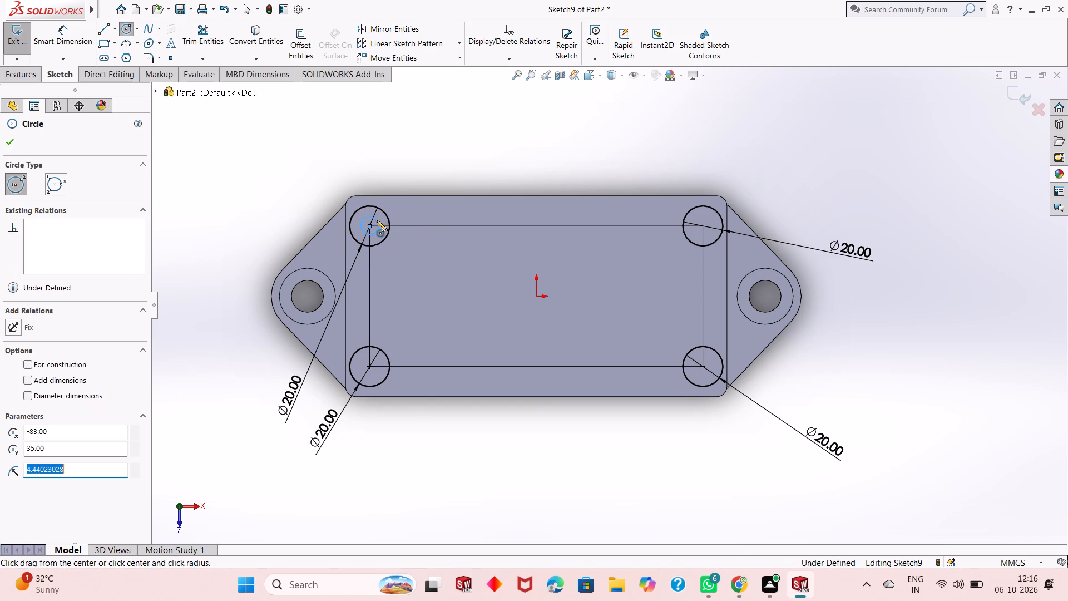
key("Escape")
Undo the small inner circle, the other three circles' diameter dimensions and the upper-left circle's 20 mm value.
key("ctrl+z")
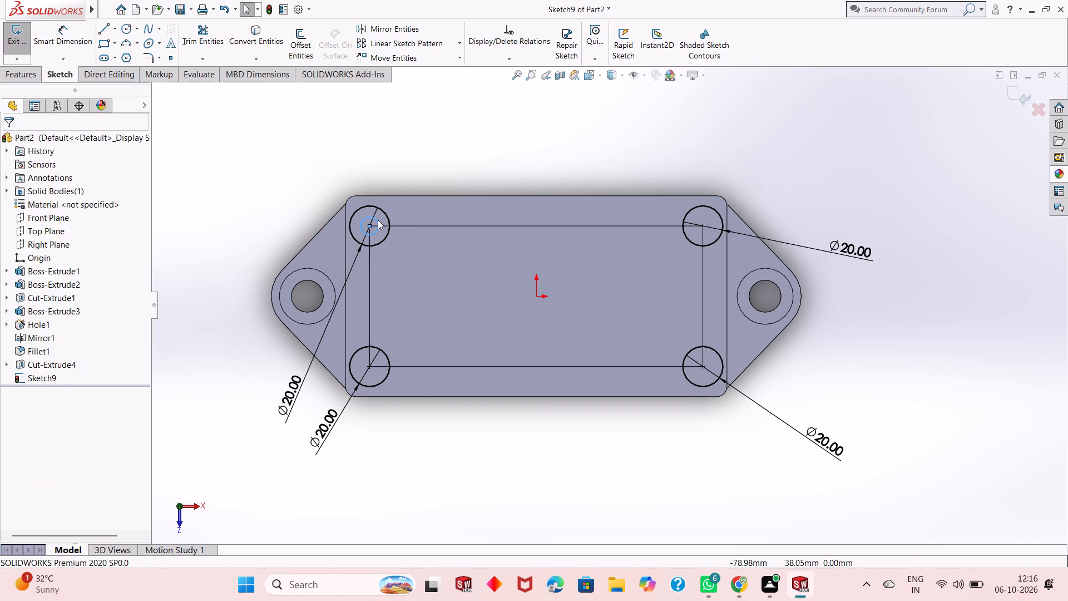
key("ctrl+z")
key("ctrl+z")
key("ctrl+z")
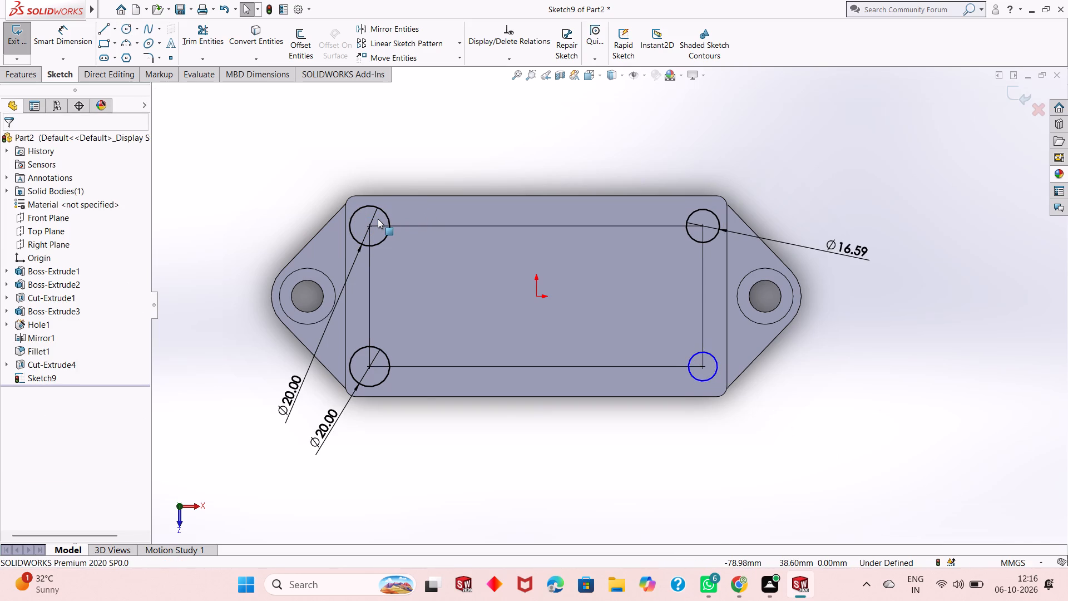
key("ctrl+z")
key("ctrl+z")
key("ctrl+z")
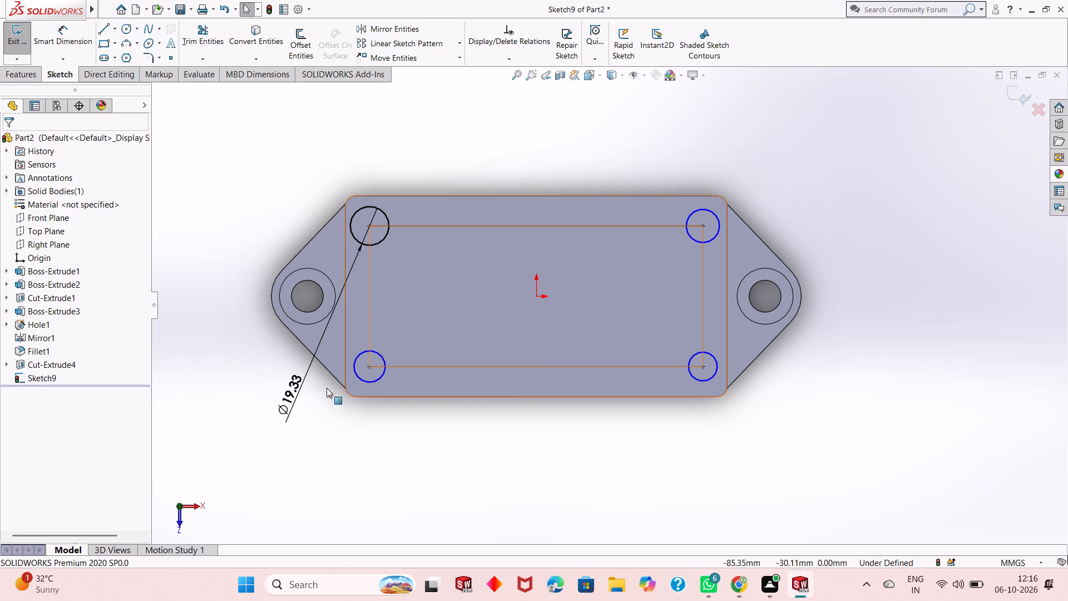
Set the upper-left corner circle's diameter to 20 mm.
double_click(292, 402)
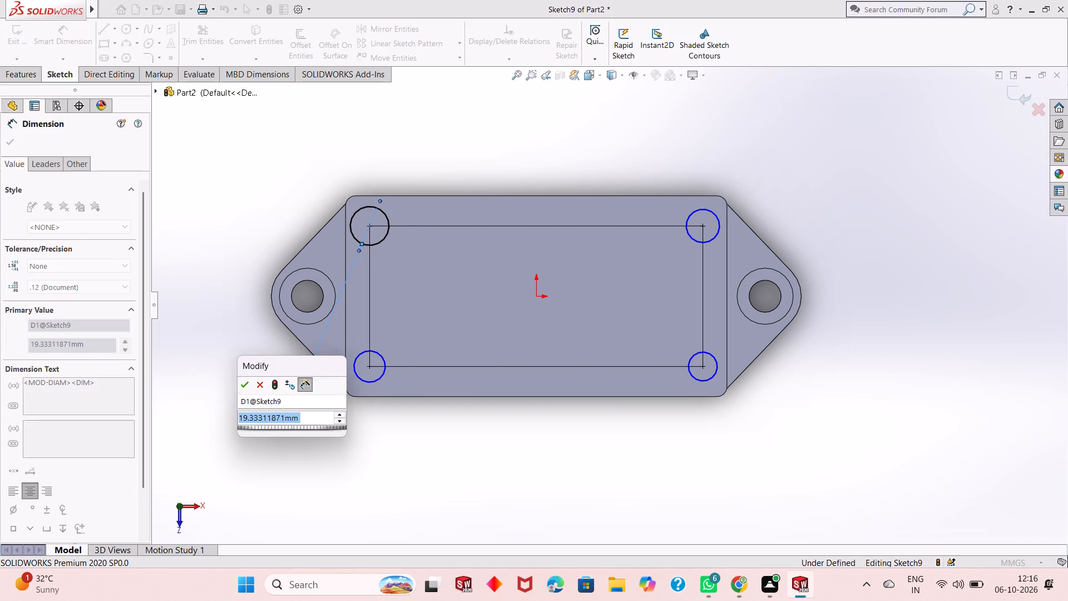
type("20")
key("Return")
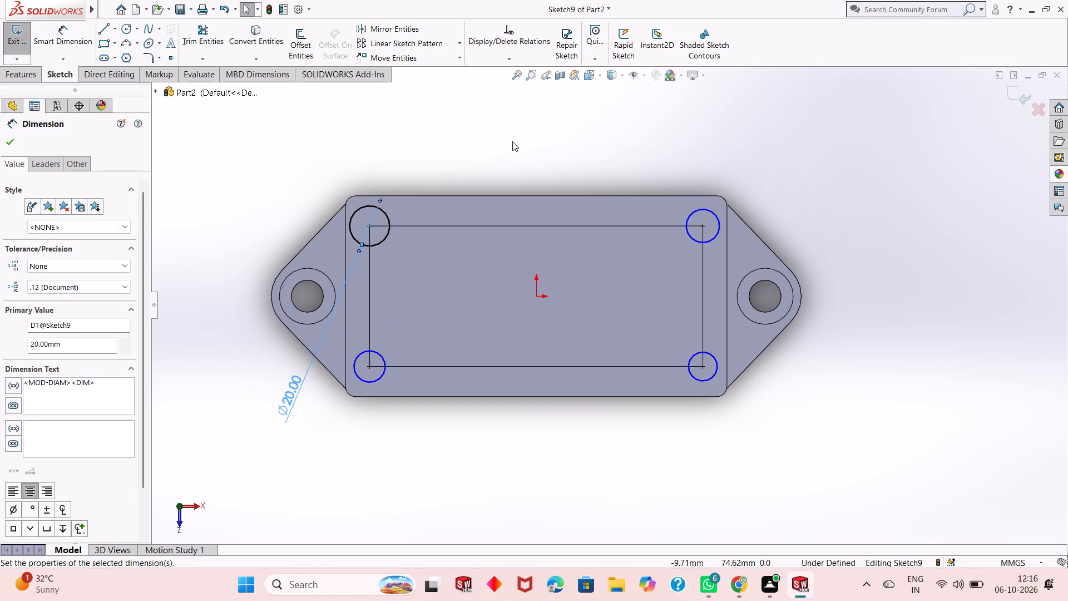
key("Escape")
key("Escape")
key("Escape")
Apply an Equal relation to the four circles at the pocket corners.
left_click(383, 239)
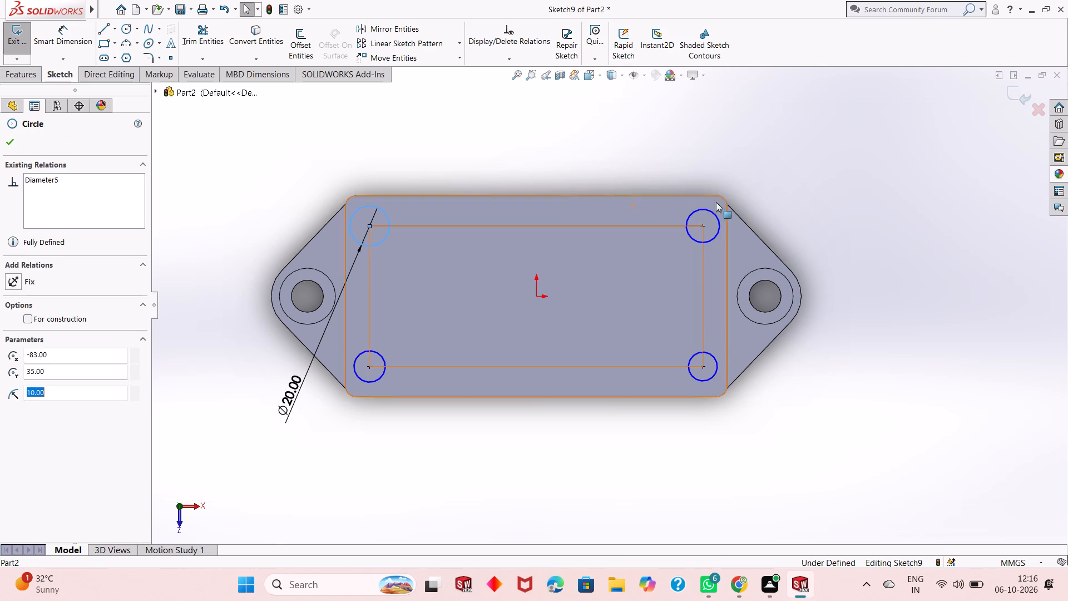
left_click(719, 220, "ctrl")
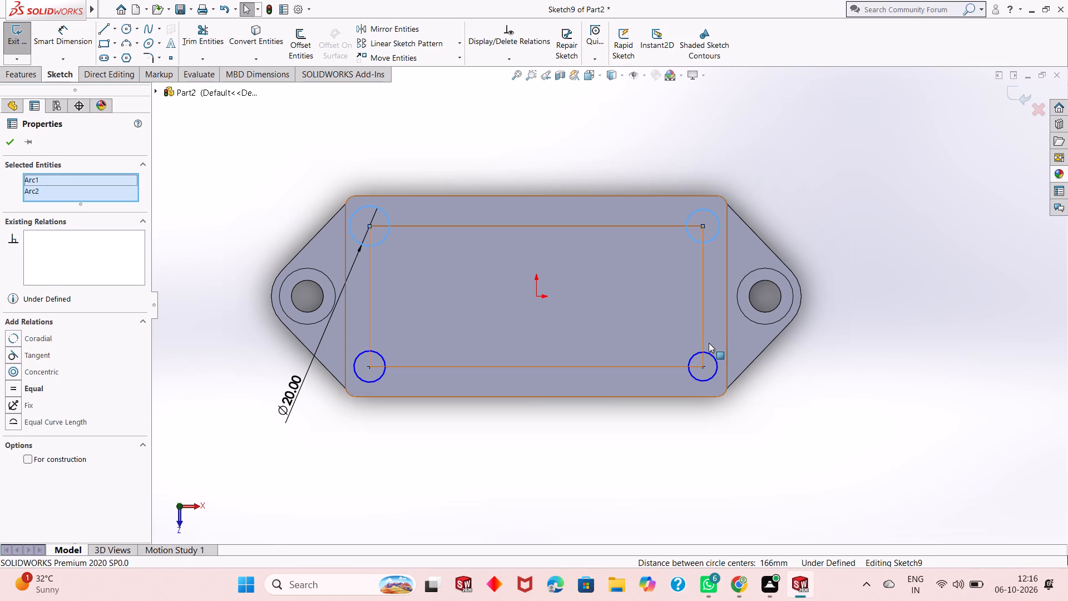
left_click(709, 352, "ctrl")
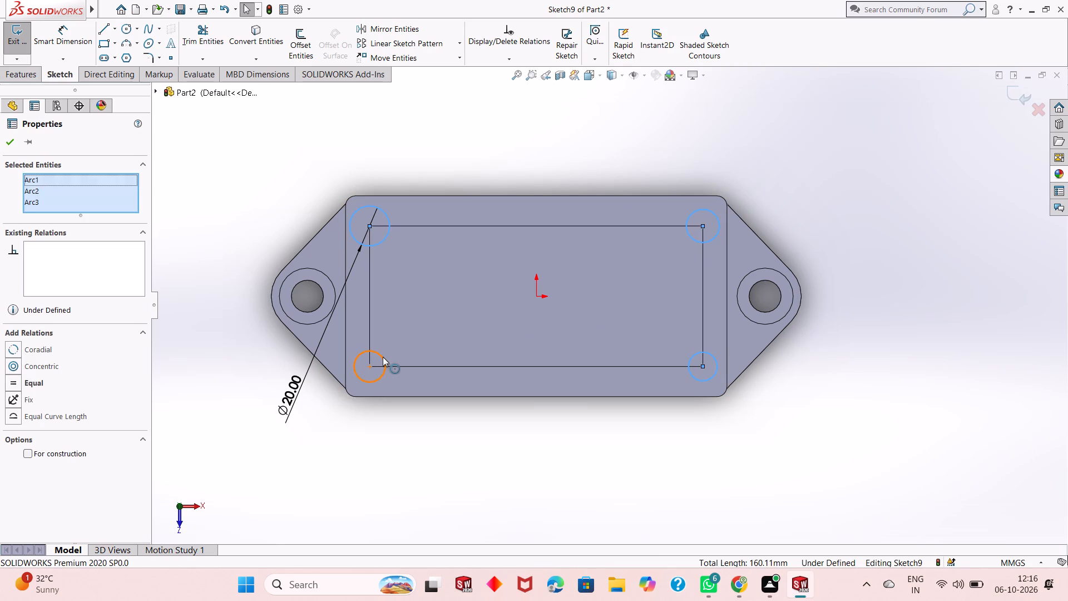
left_click(383, 357, "ctrl")
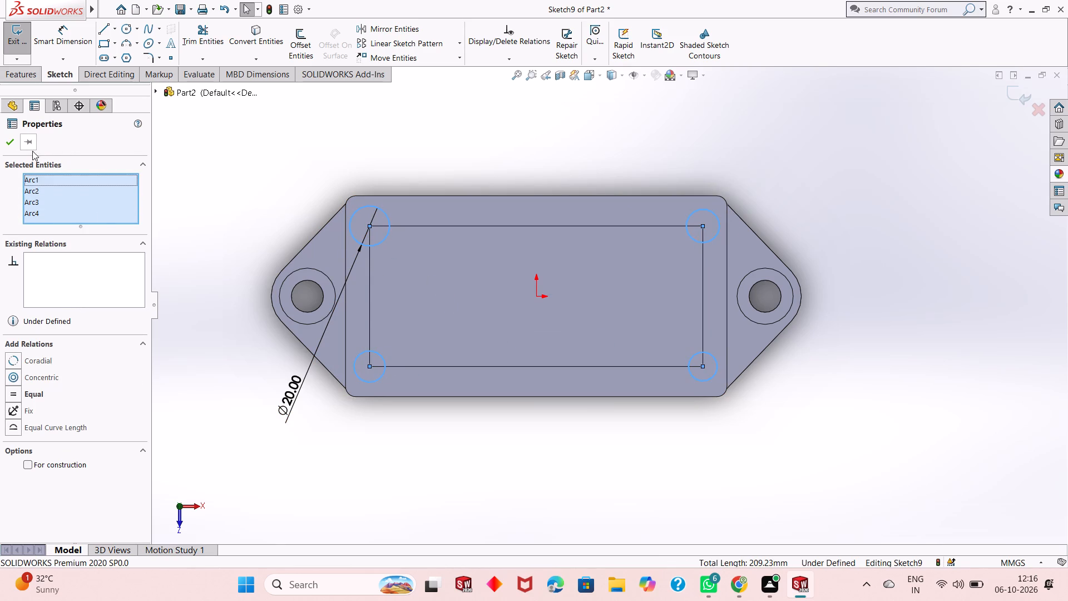
left_click(11, 399)
left_click(6, 146)
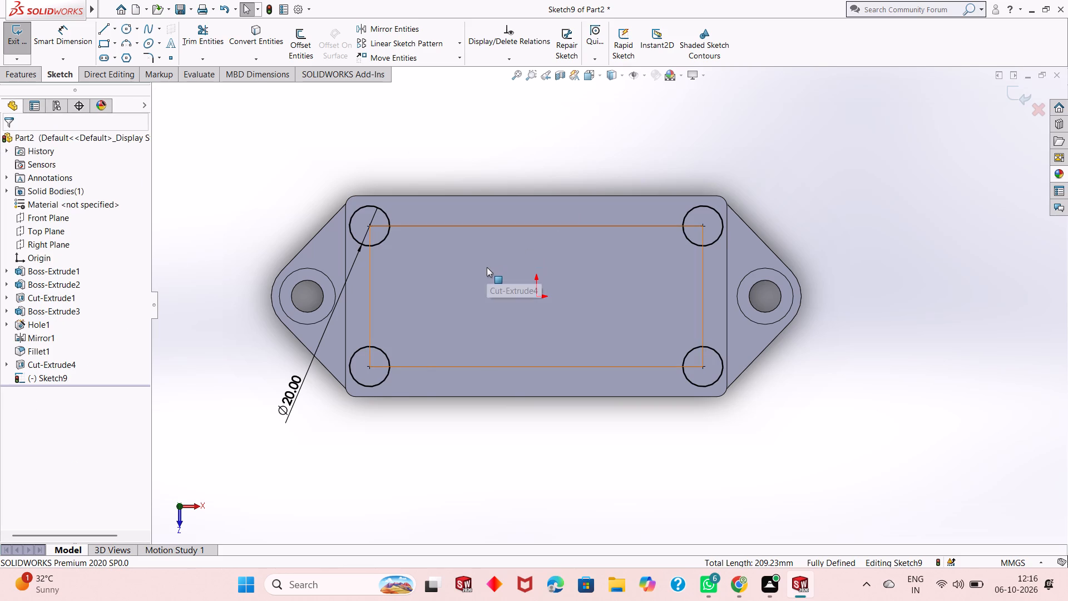
Draw a concentric inner circle of about 6.53 mm radius inside the upper-left 20 mm corner circle.
scroll(487, 267, "up", 1)
scroll(642, 292, "down", 1)
scroll(536, 304, "up", 1)
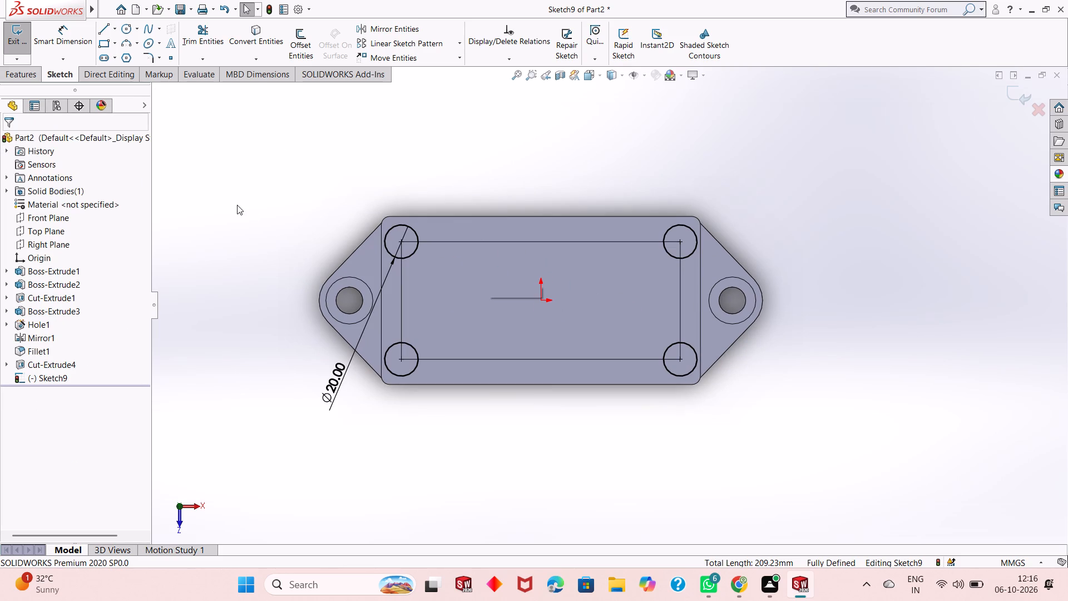
left_click(126, 28)
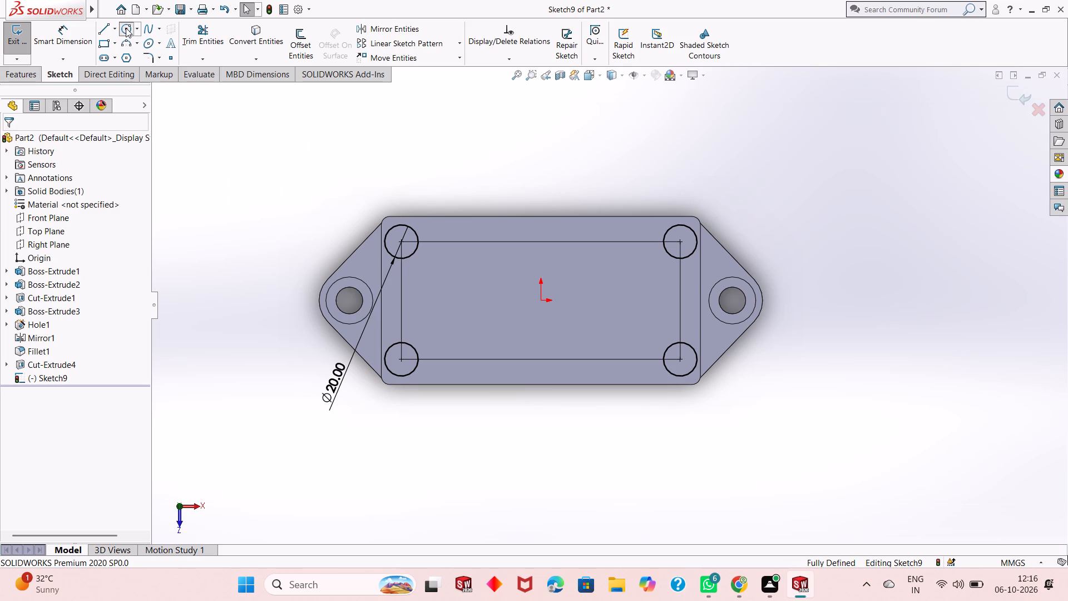
left_click(401, 243)
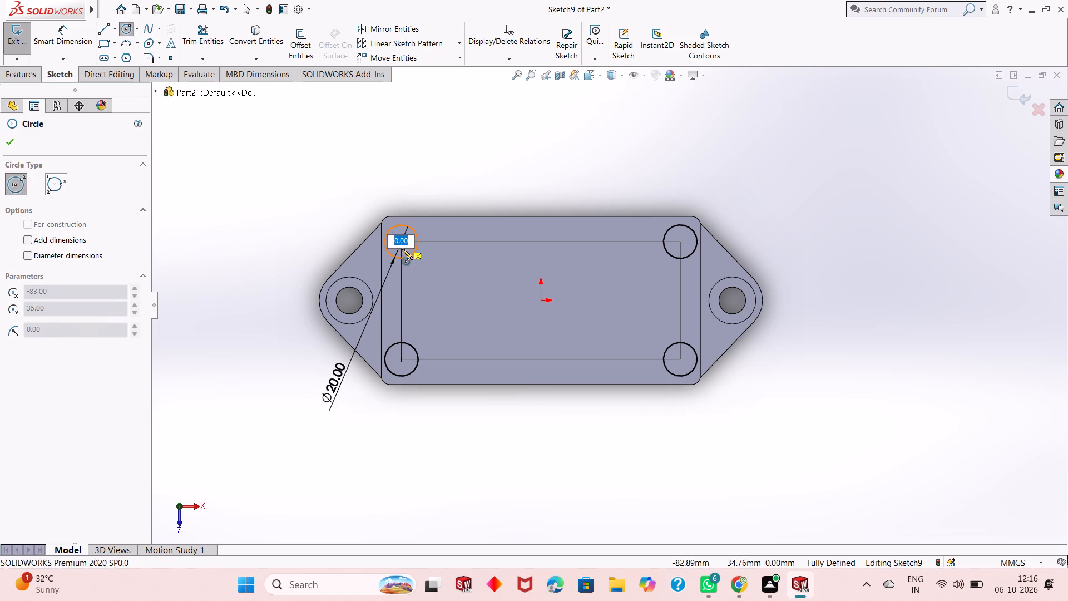
left_click(404, 253)
right_click(239, 221)
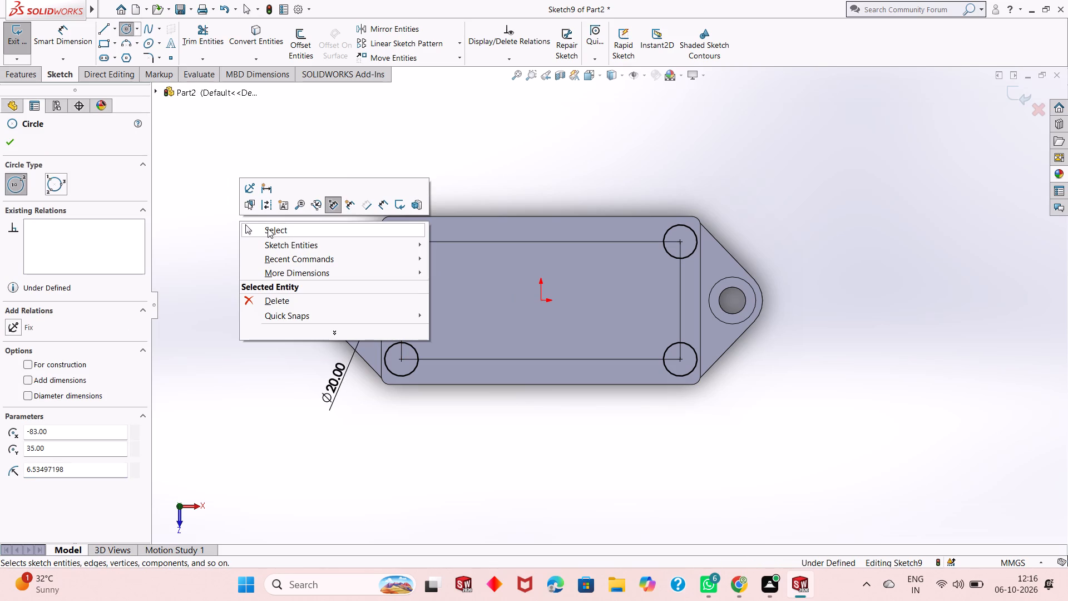
left_click(729, 208)
key("Escape")
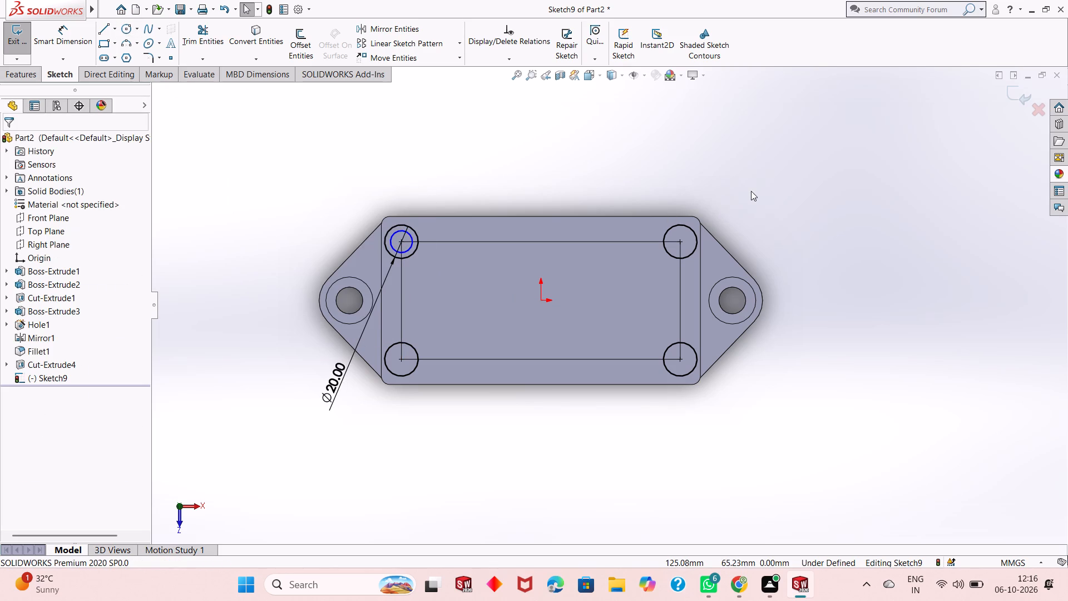
key("Escape")
Draw concentric inner circles in the two right-hand corner circles, about 5.23 mm radius in the upper one and 6.98 mm in the lower.
left_click(125, 29)
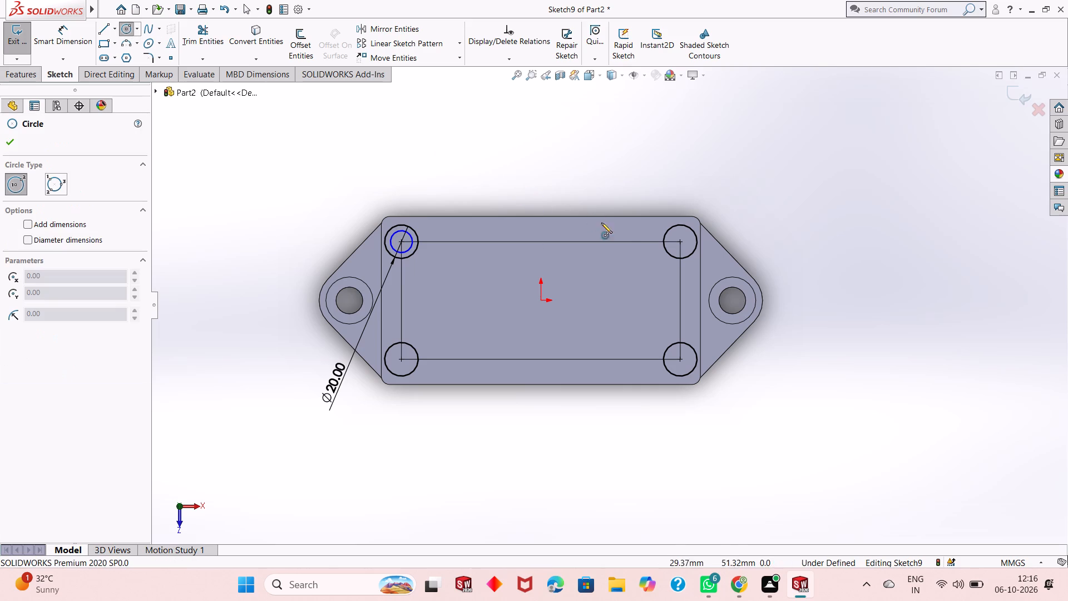
left_click(680, 242)
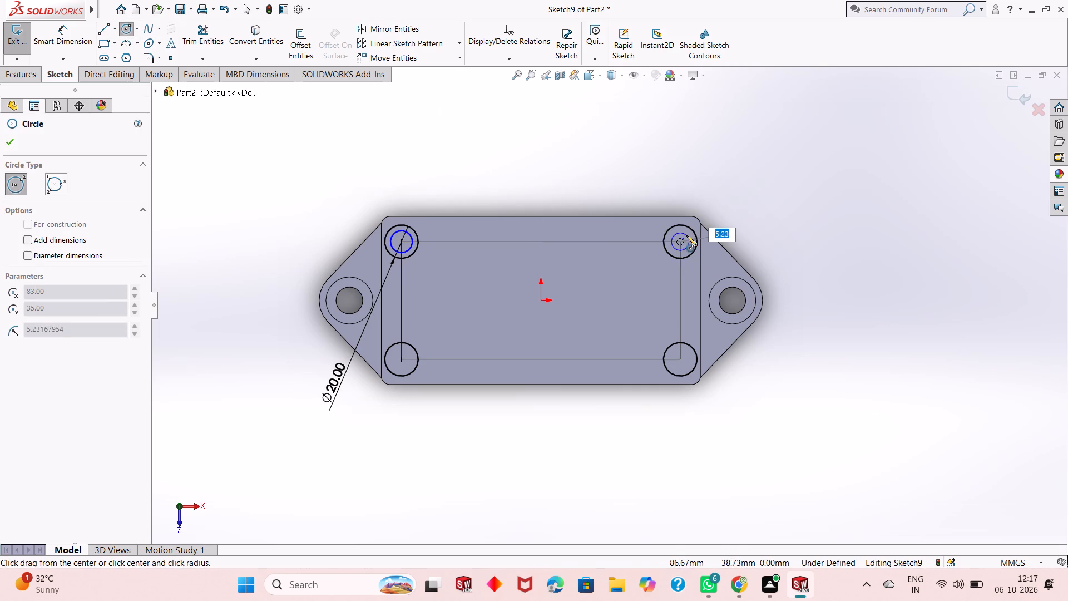
left_click(686, 235)
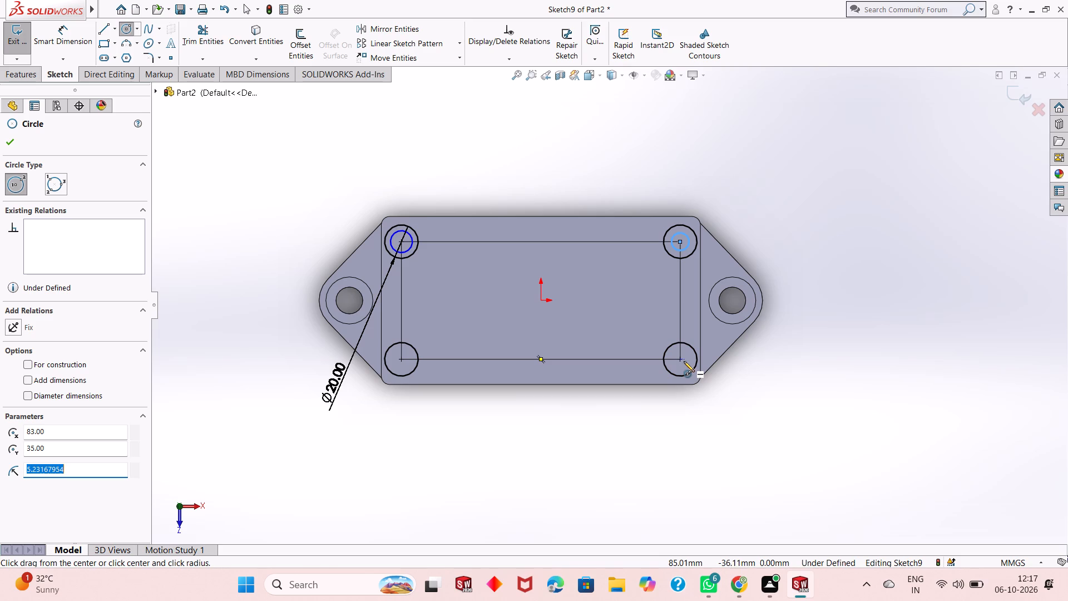
left_click(681, 359)
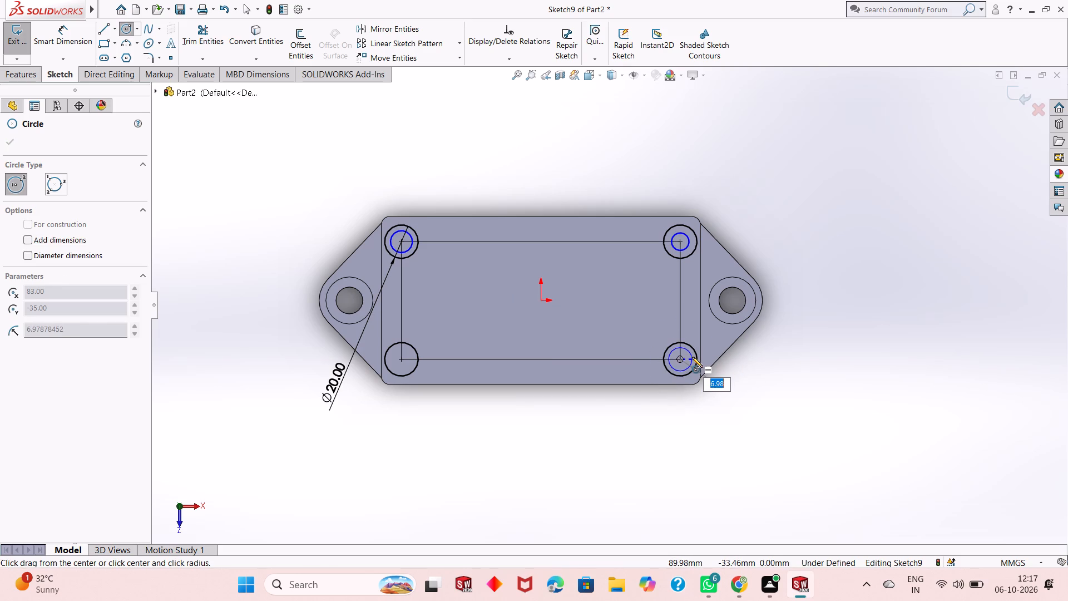
left_click(692, 357)
Draw a smaller concentric circle inside the lower-left corner circle.
left_click(402, 359)
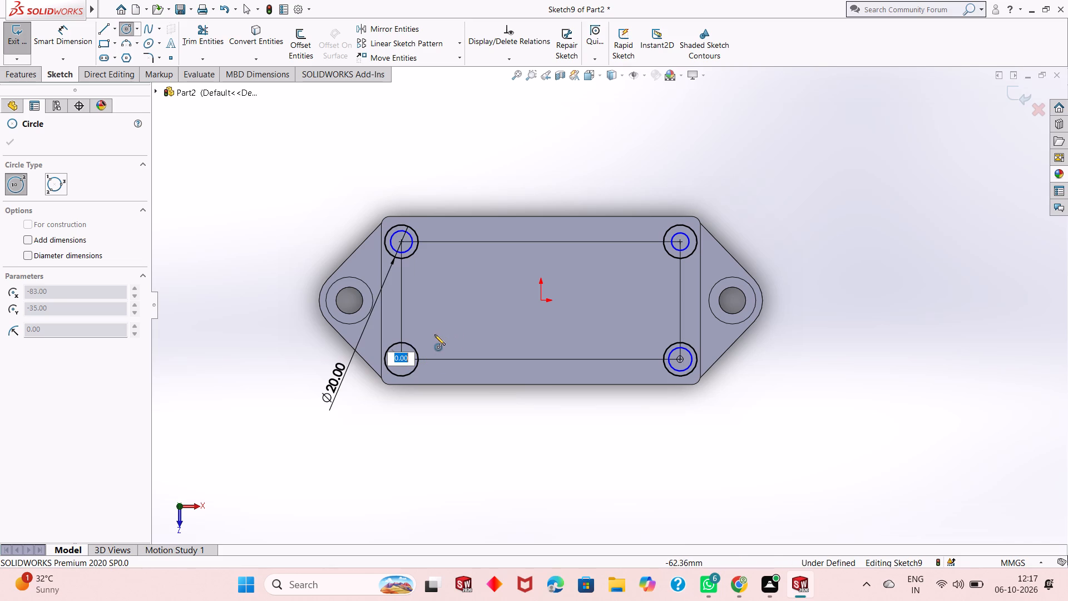
key("Escape")
key("Escape")
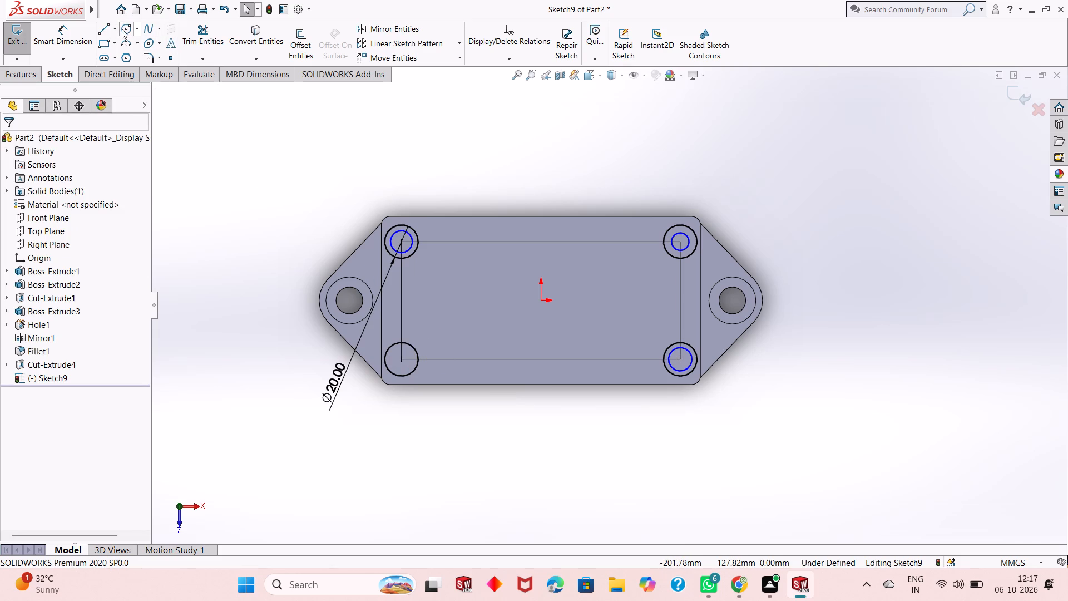
left_click(122, 29)
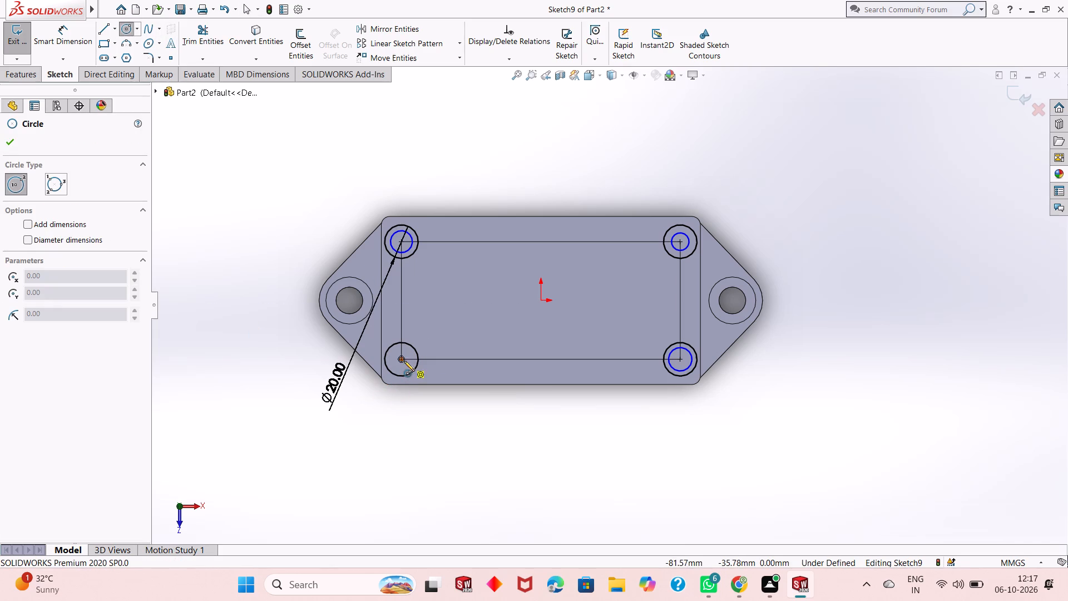
left_click(402, 361)
left_click(403, 369)
key("Escape")
key("Escape")
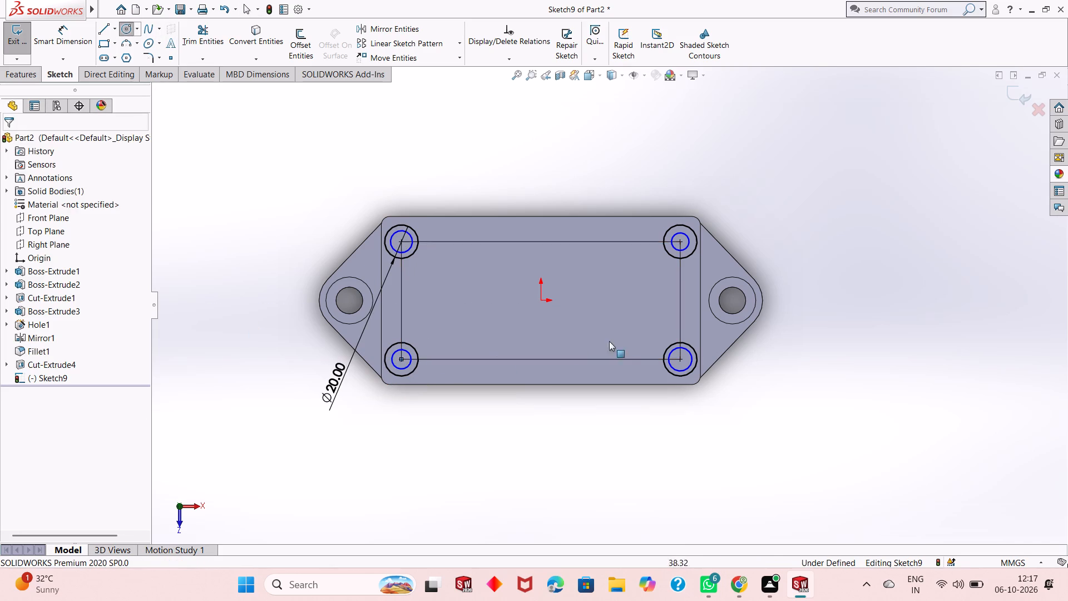
key("Escape")
key("Escape")
Dimension the upper-left inner circle with a diameter of 10 mm.
left_click(76, 43)
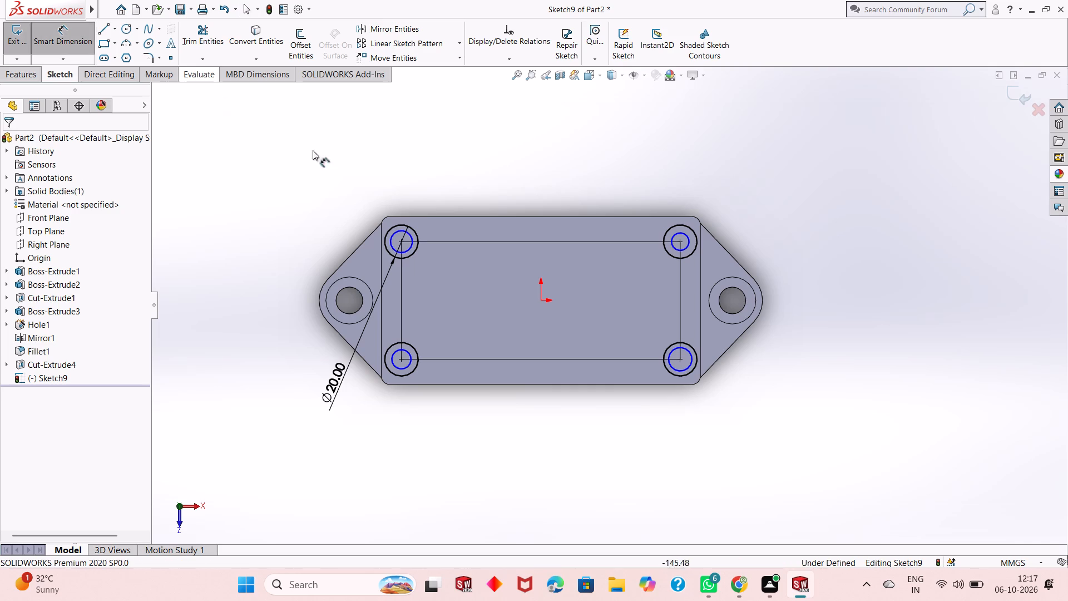
left_click(408, 249)
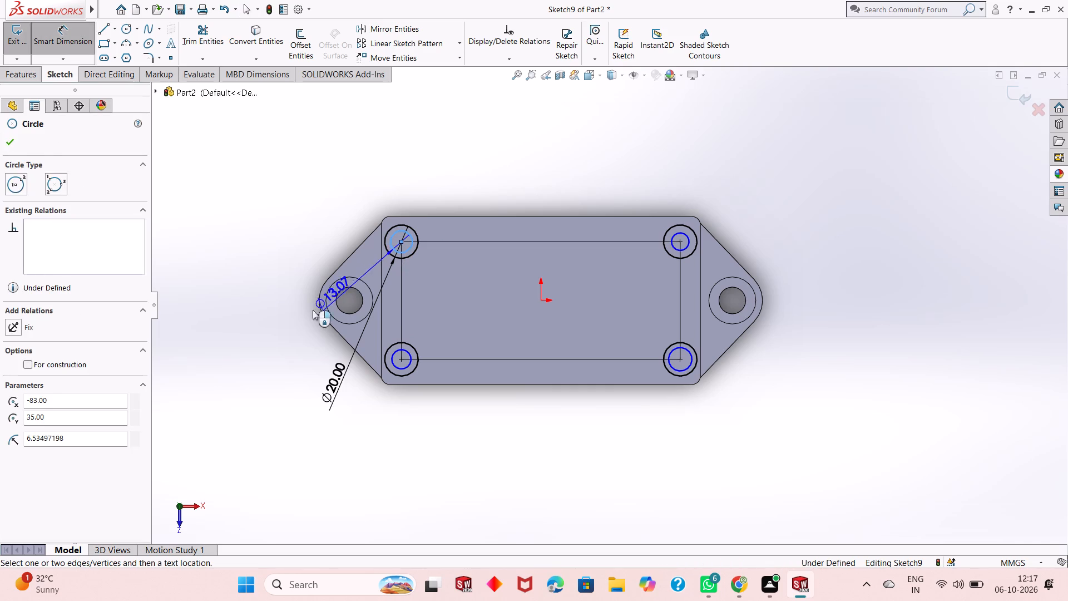
left_click(260, 331)
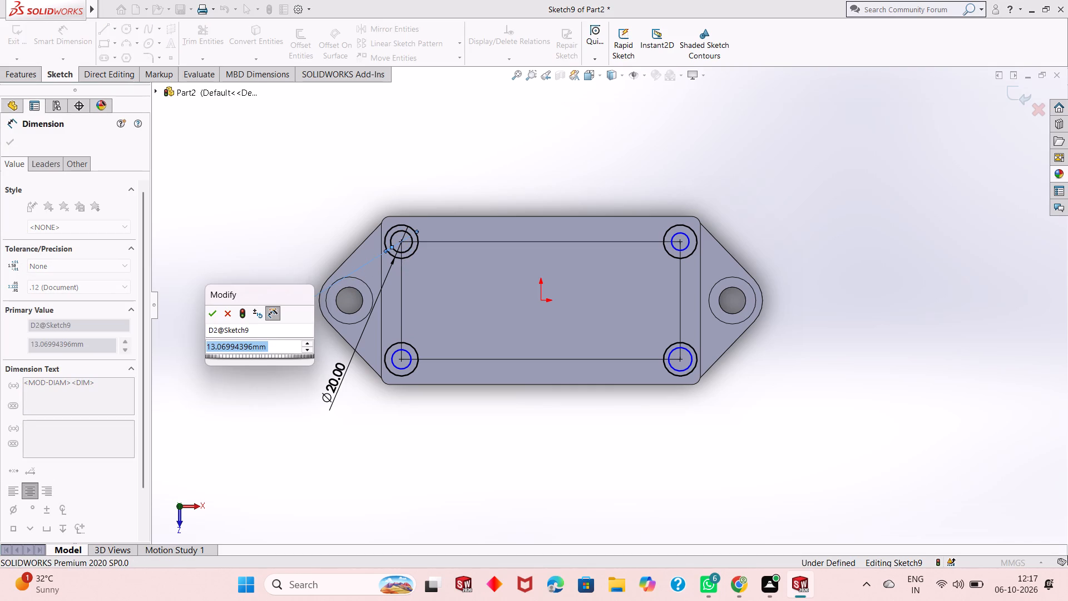
type("10")
key("Return")
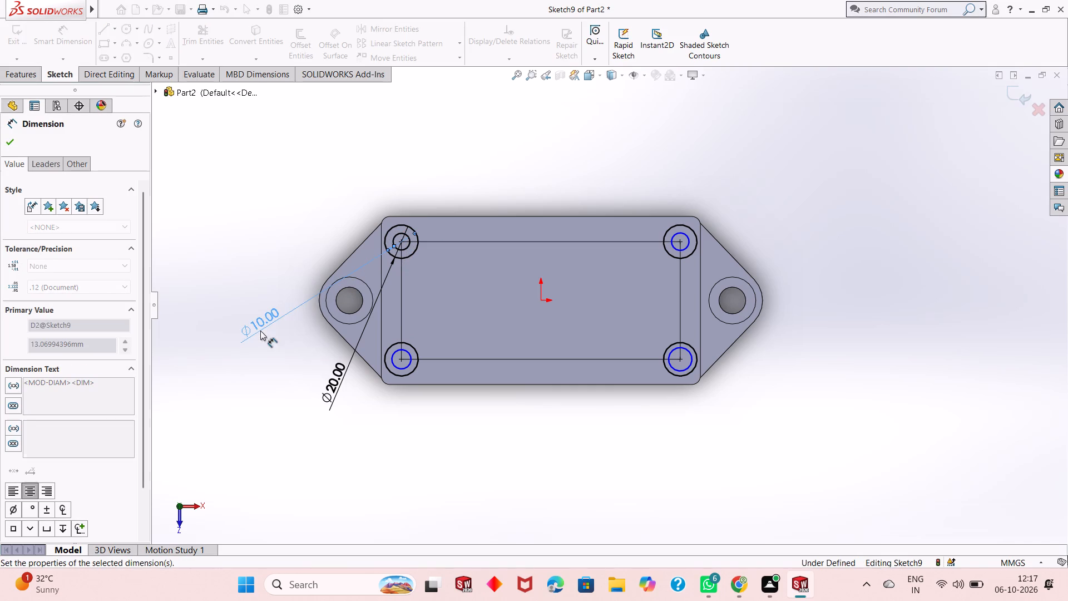
right_click(257, 228)
left_click(291, 260)
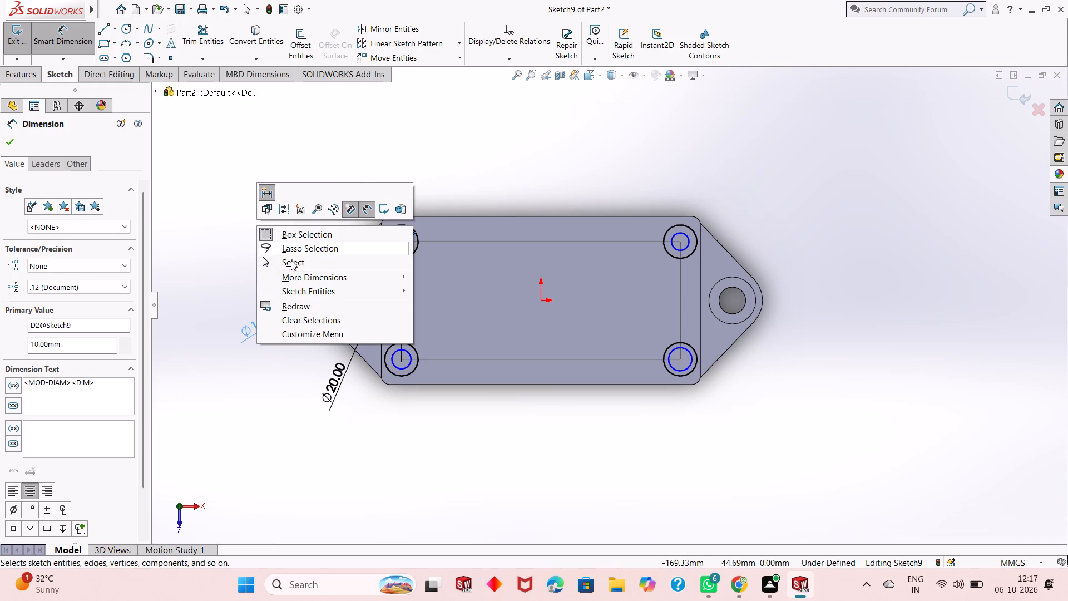
Apply an Equal relation to the four inner corner circles.
left_click(404, 247)
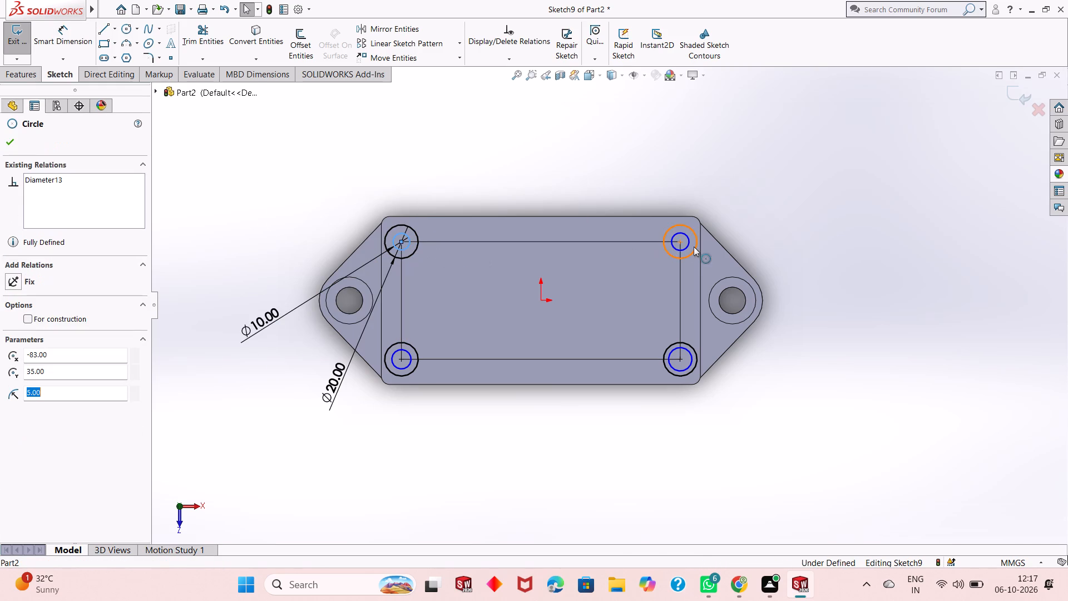
left_click(689, 246, "ctrl")
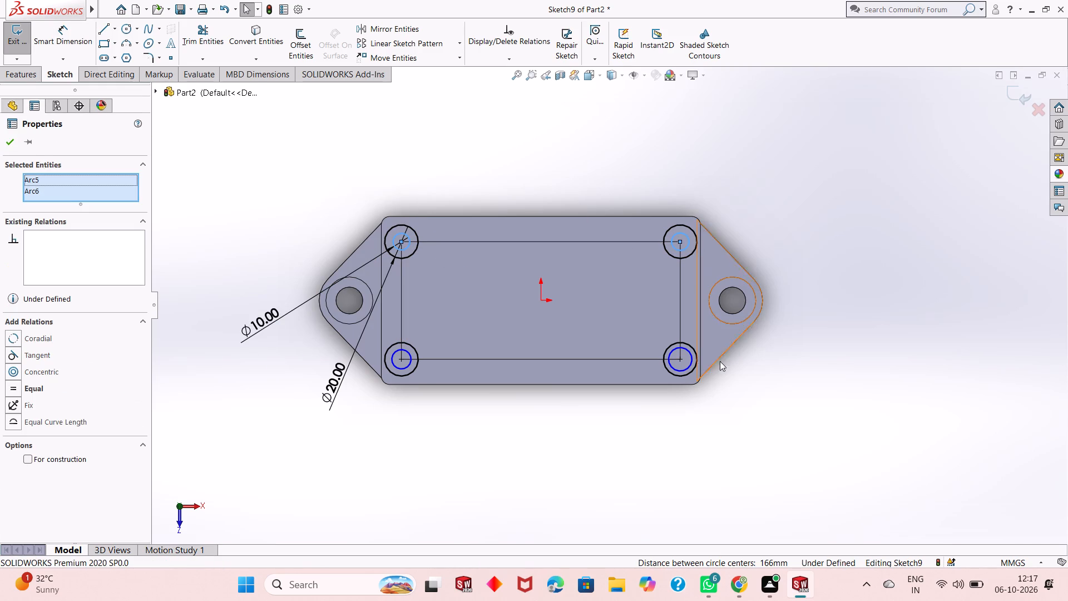
left_click(681, 372, "ctrl")
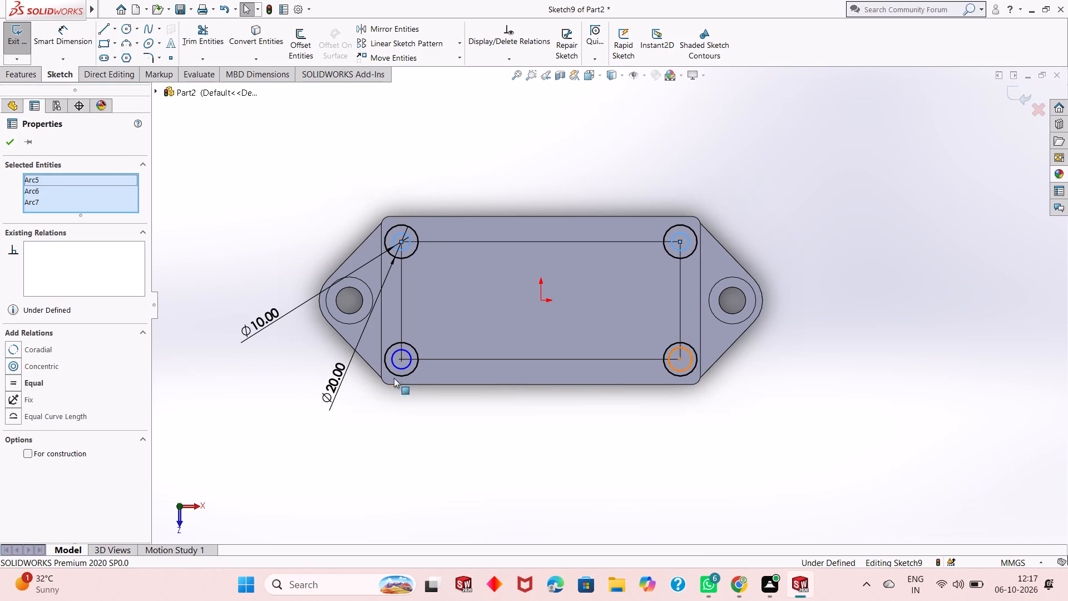
left_click(403, 370, "ctrl")
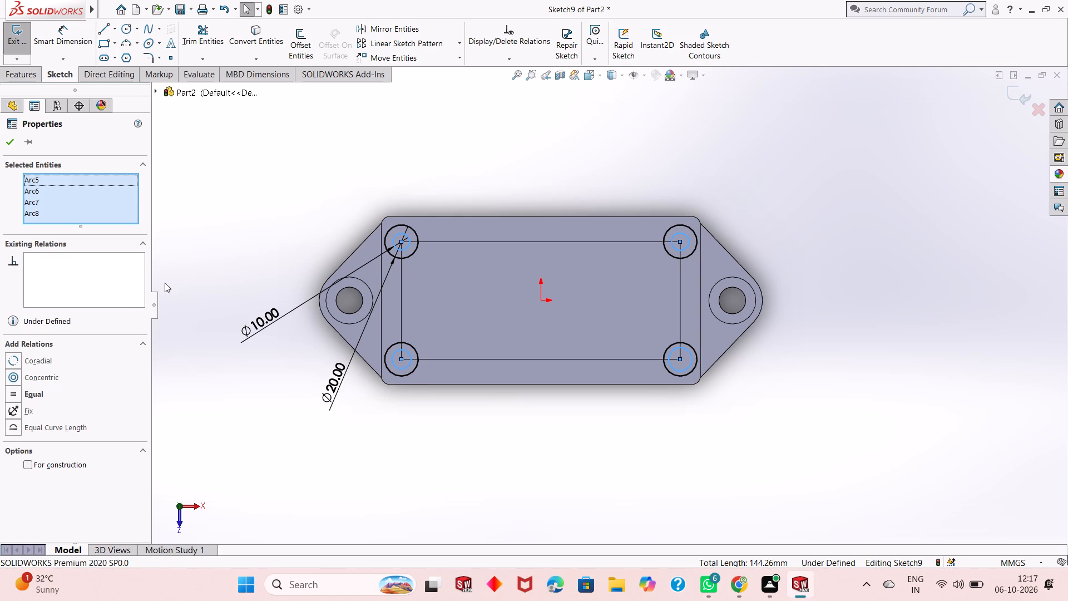
left_click(19, 395)
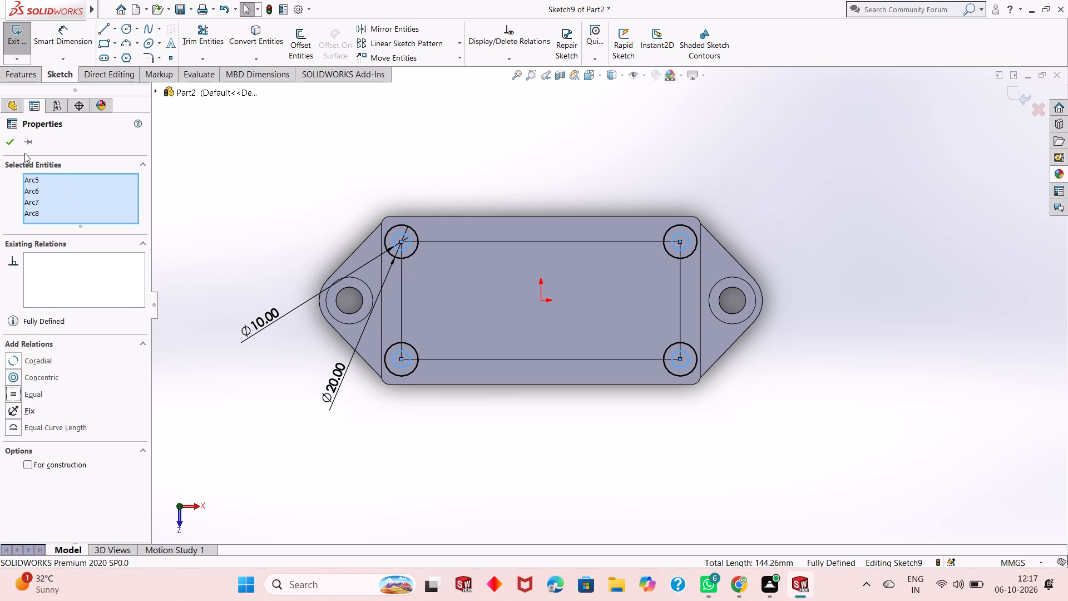
left_click(4, 142)
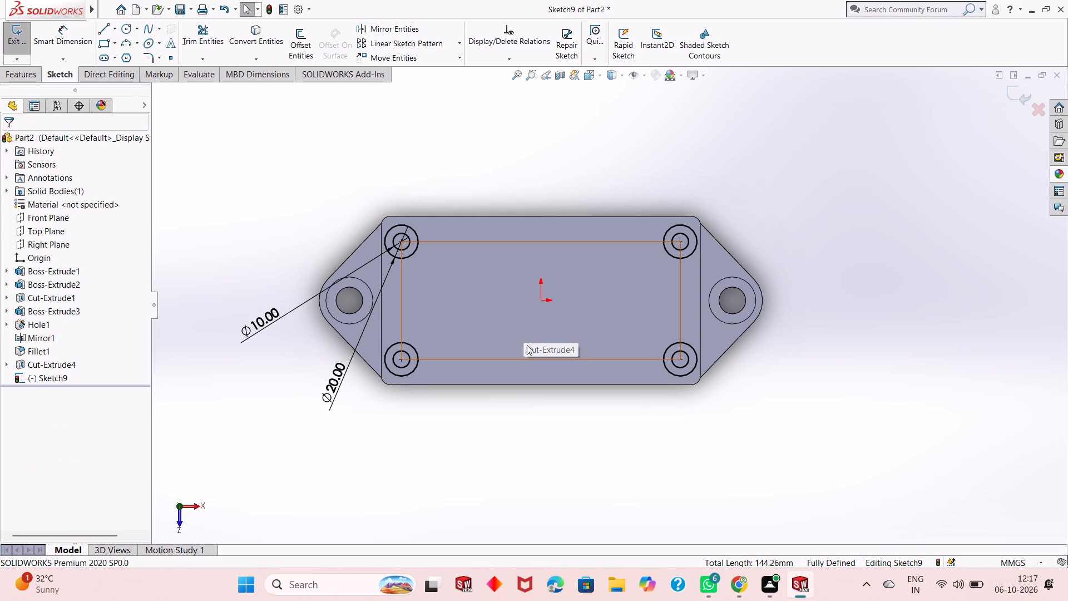
Extrude the four corner rings as a Blind boss 10 mm deep, reversed downward into the housing and merged with the body.
middle_click_drag(471, 405, 462, 307)
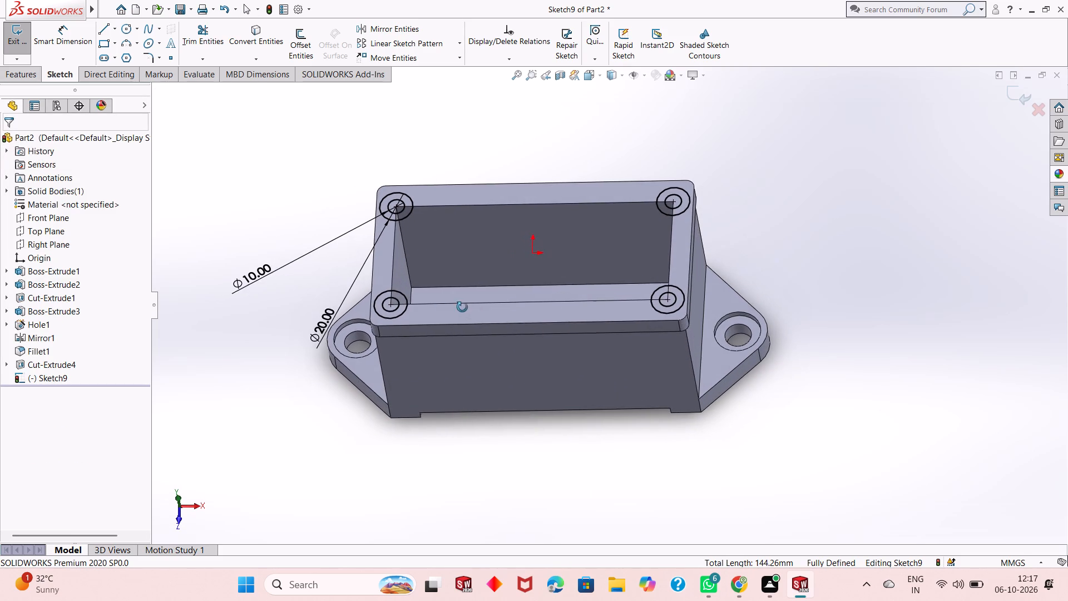
middle_click_drag(462, 307, 462, 304)
left_click(29, 78)
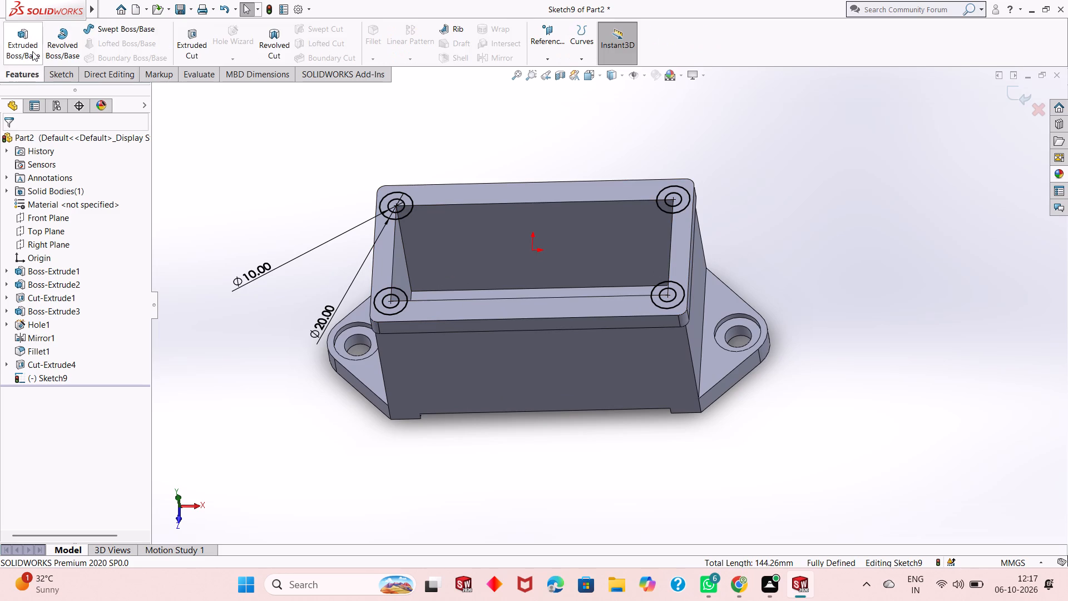
left_click(12, 49)
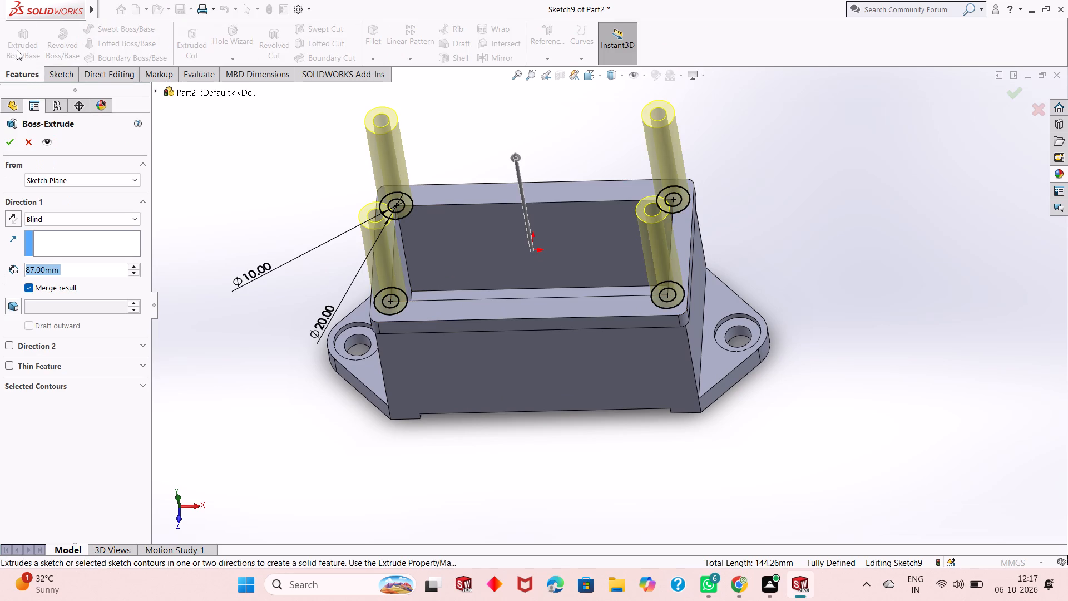
left_click(13, 210)
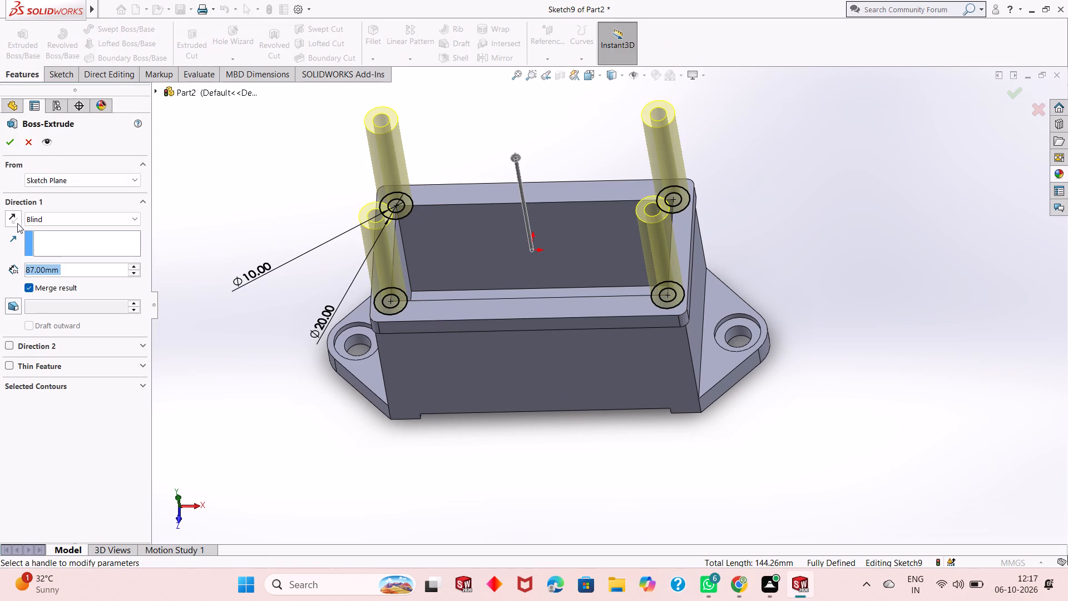
left_click(17, 223)
double_click(58, 271)
type("10")
key("Return")
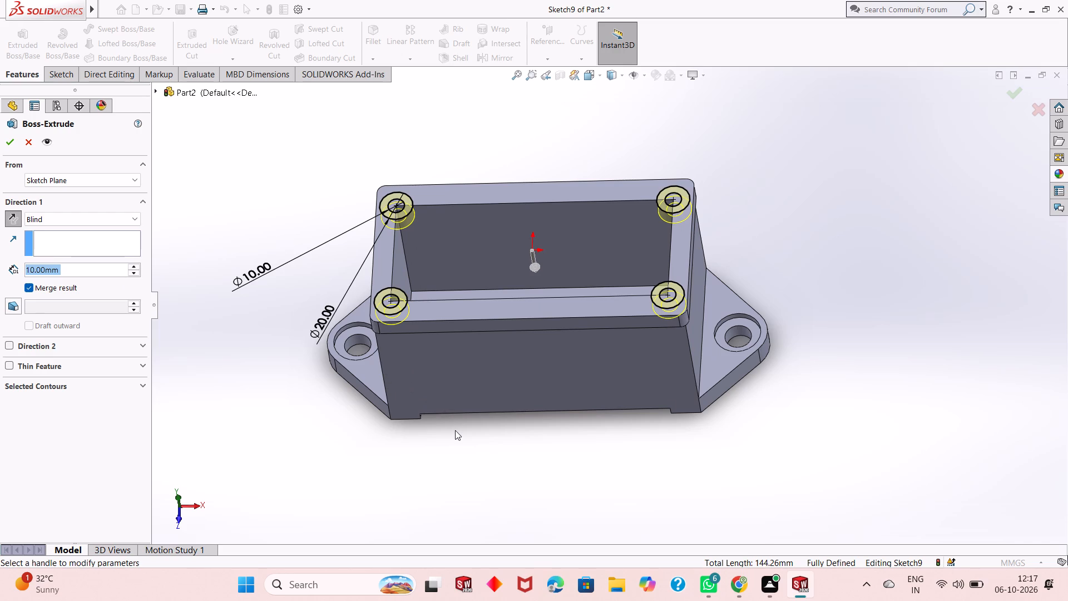
middle_click_drag(524, 479, 495, 398)
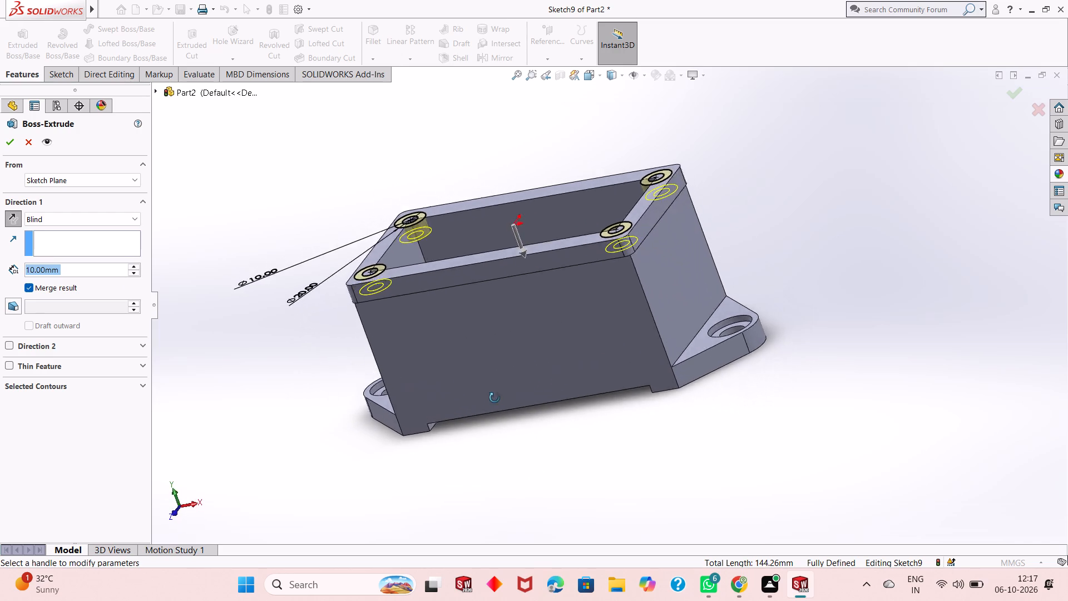
middle_click_drag(495, 398, 471, 417)
scroll(462, 171, "down", 4)
middle_click_drag(514, 319, 565, 314)
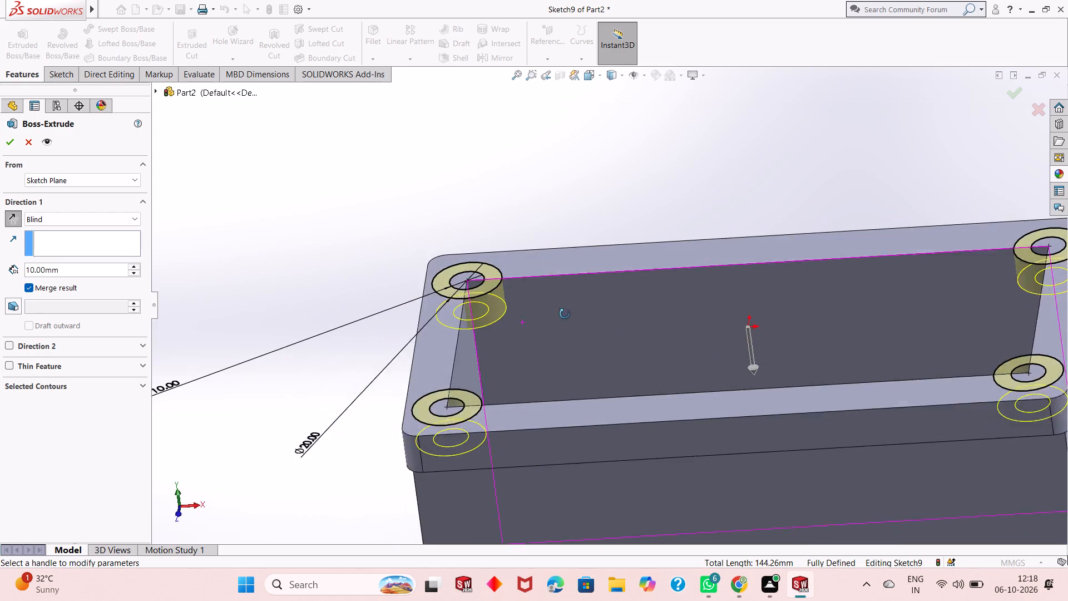
middle_click_drag(565, 314, 529, 285)
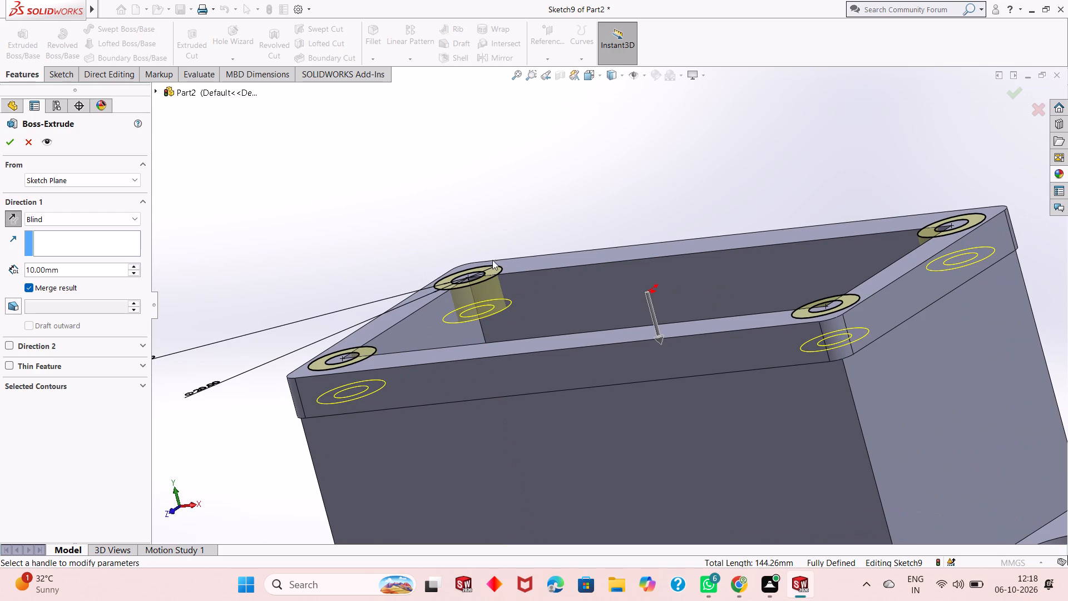
left_click(3, 141)
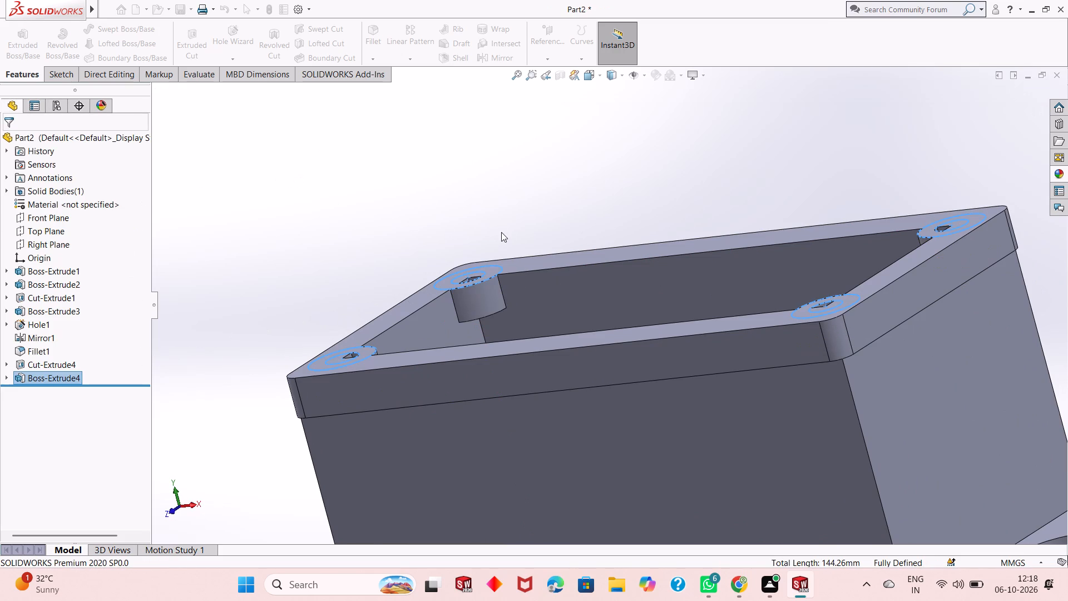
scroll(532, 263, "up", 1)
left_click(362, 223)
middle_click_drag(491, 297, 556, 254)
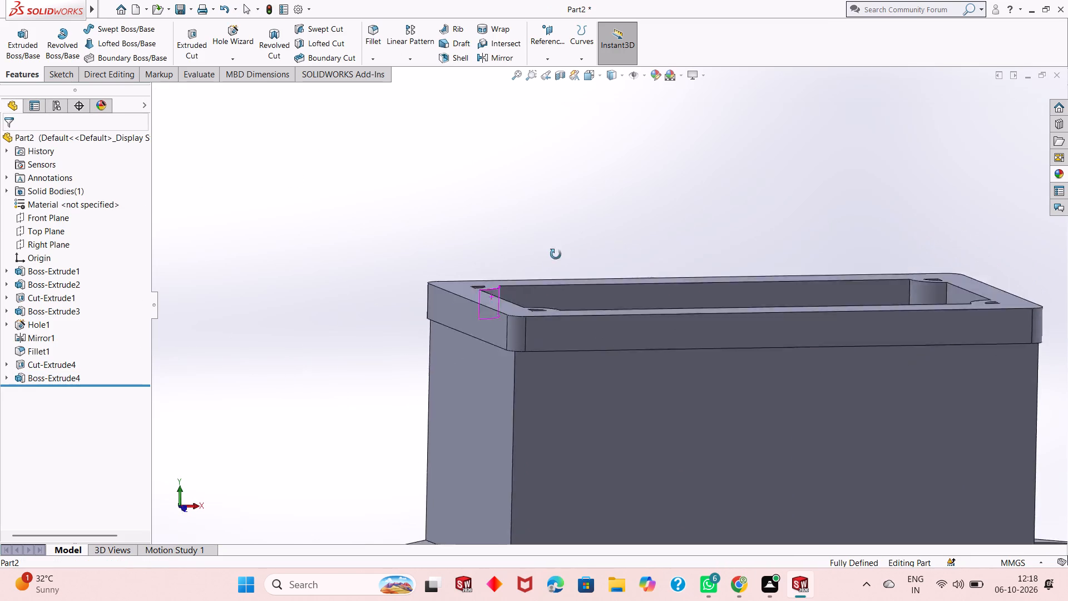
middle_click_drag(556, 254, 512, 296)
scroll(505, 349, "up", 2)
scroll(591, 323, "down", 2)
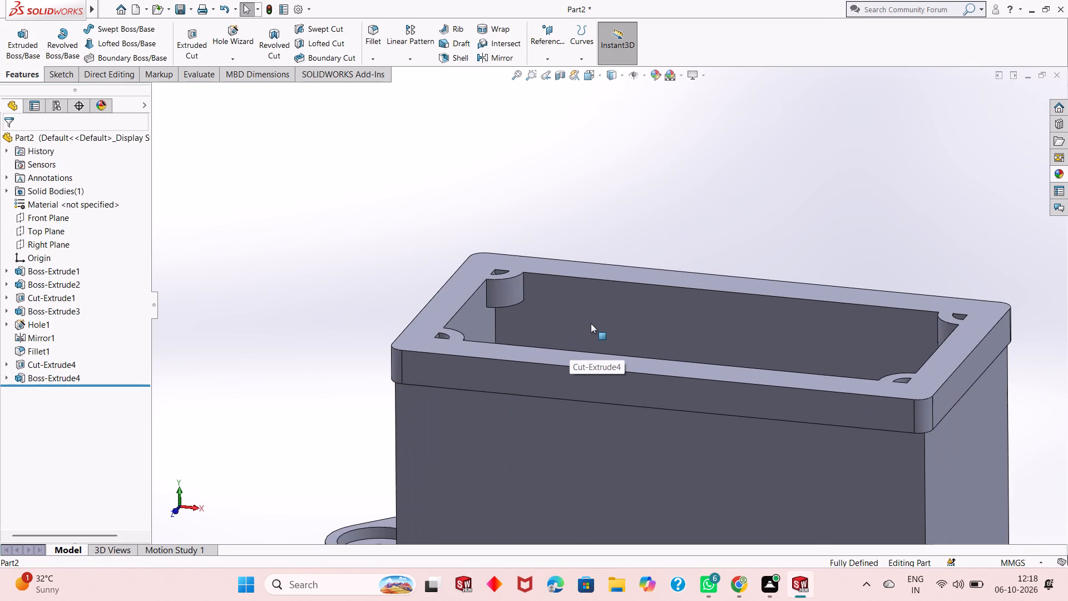
Undo the corner-ring extrusion and the inner-circle edits, back to the sketch containing only the four 20 mm corner circles.
middle_click_drag(487, 278, 493, 385)
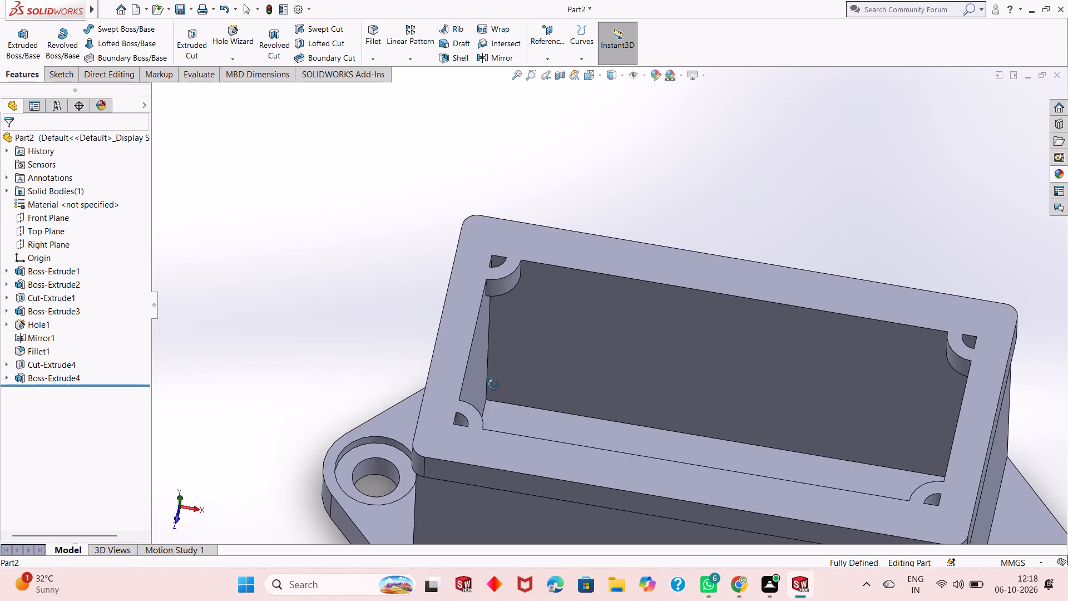
middle_click_drag(493, 385, 489, 395)
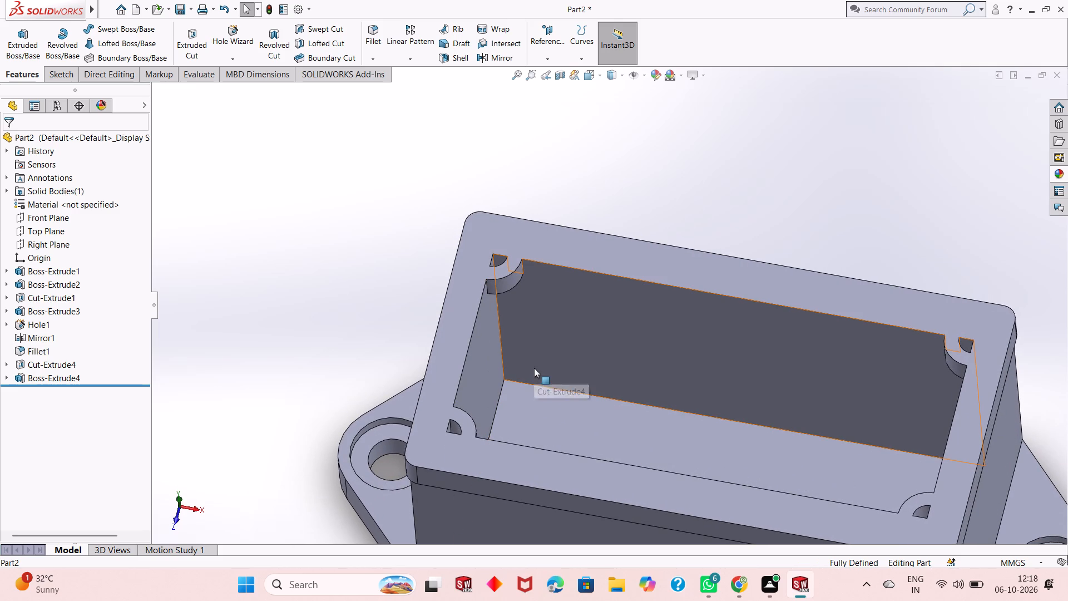
key("ctrl+z")
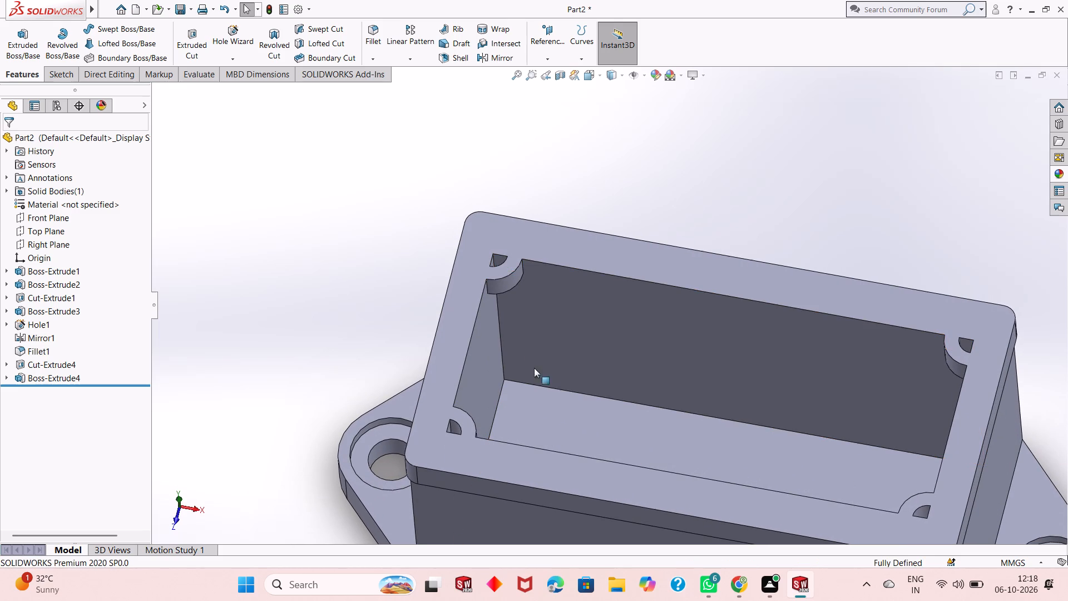
key("ctrl+z")
key("ctrl+z")
key("ctrl+z")
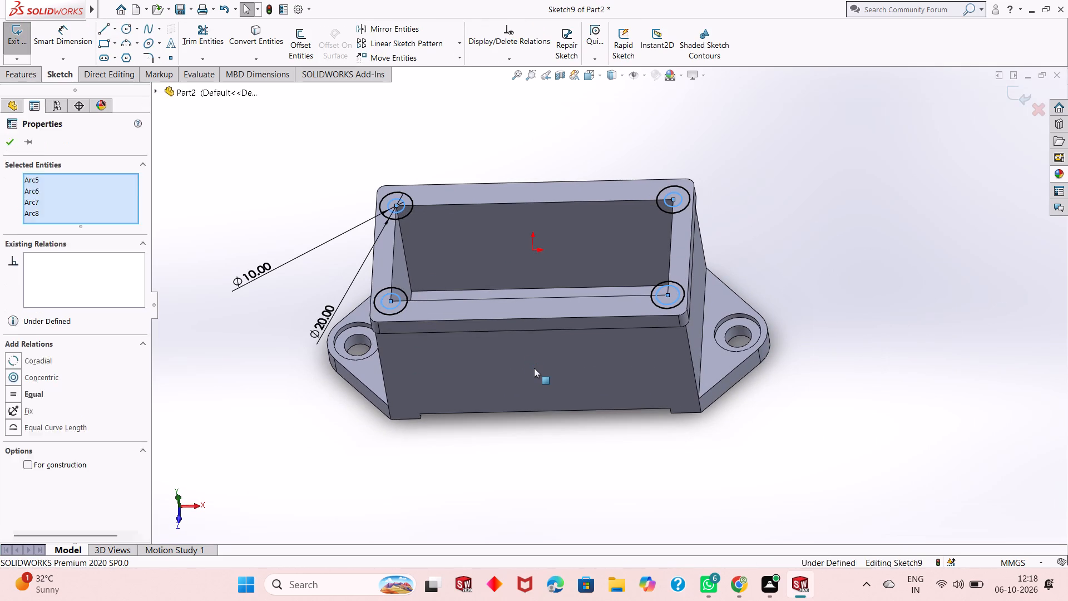
key("ctrl+z")
key("ctrl+z")
key("ctrl+z")
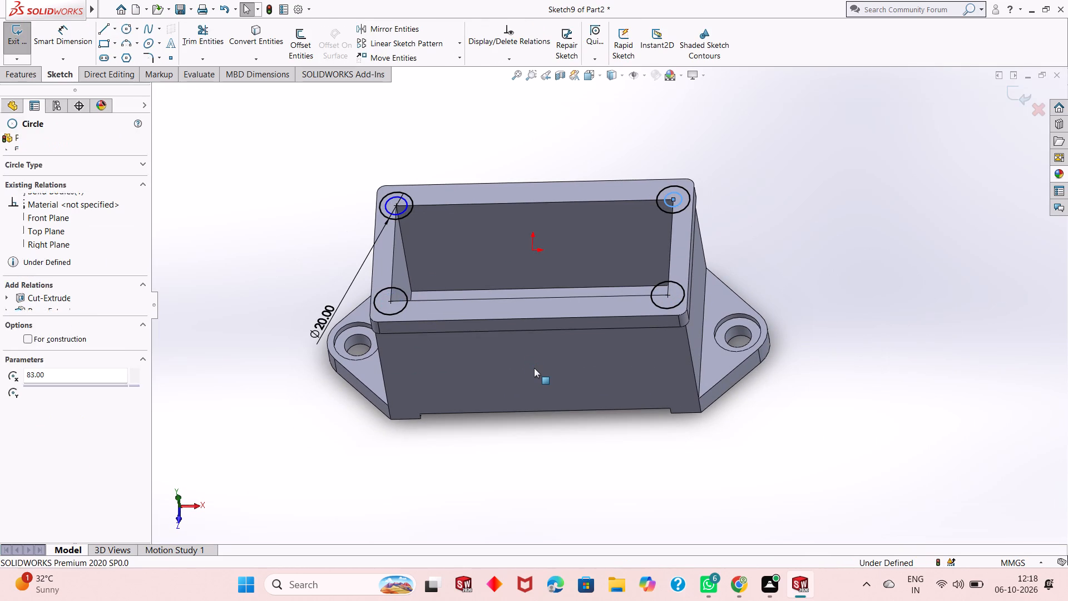
key("ctrl+z")
key("ctrl+z")
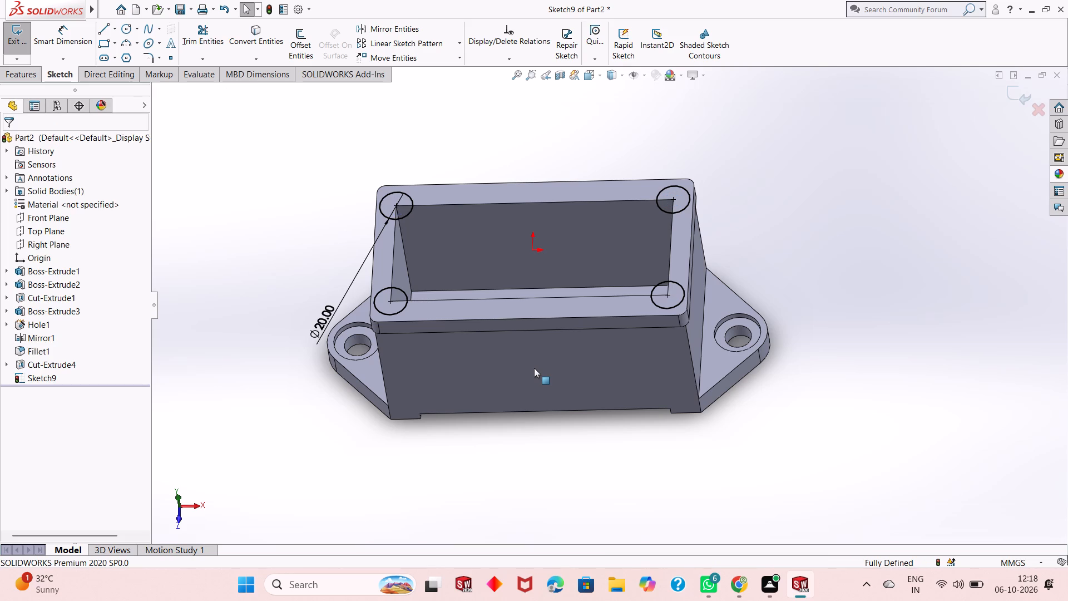
Extrude the four 20 mm corner circles as a Blind boss 14 mm deep, reversed downward into the housing and merged with the body.
middle_click_drag(535, 211, 543, 282)
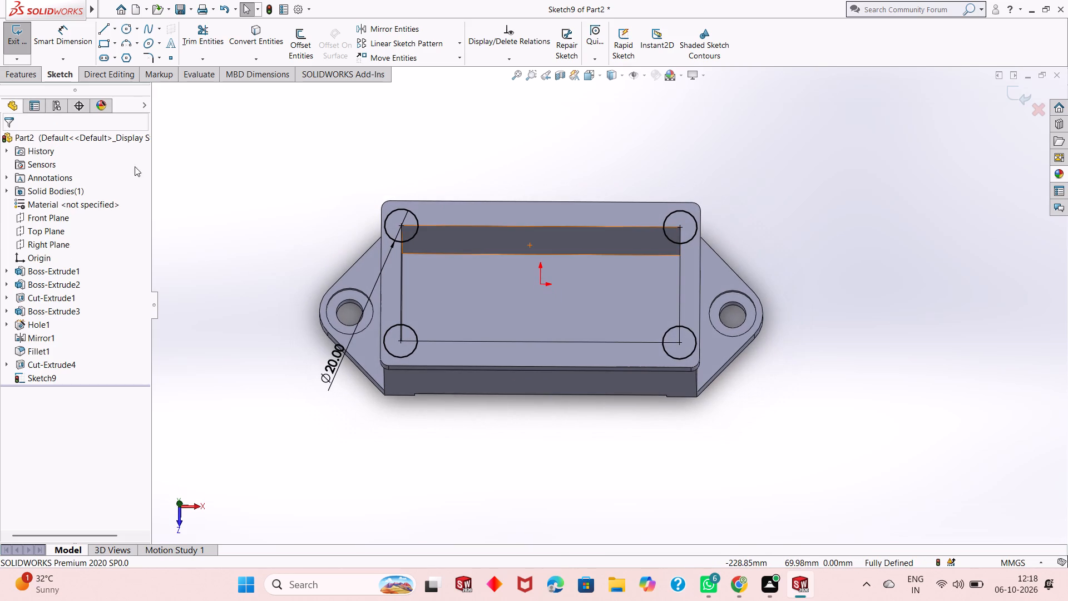
left_click(13, 76)
left_click(17, 45)
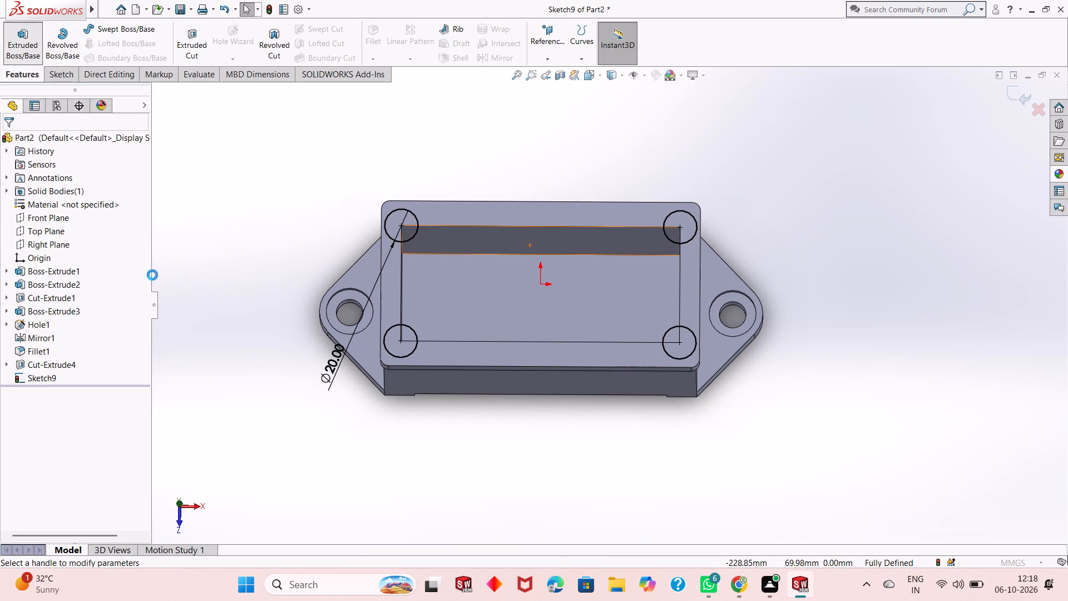
left_click(12, 220)
middle_click_drag(455, 415, 462, 329)
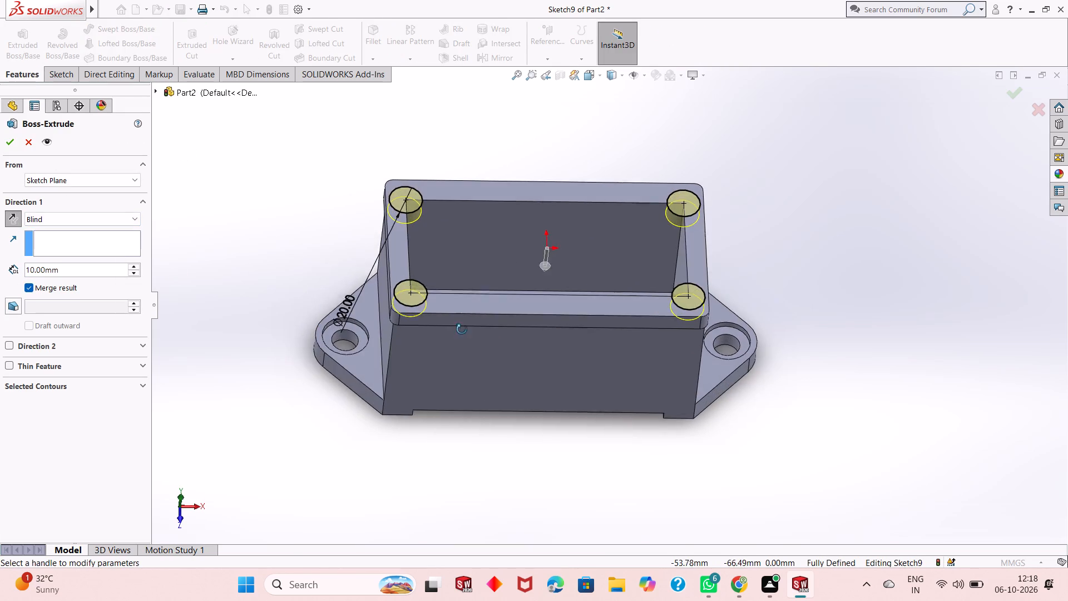
middle_click_drag(462, 329, 429, 321)
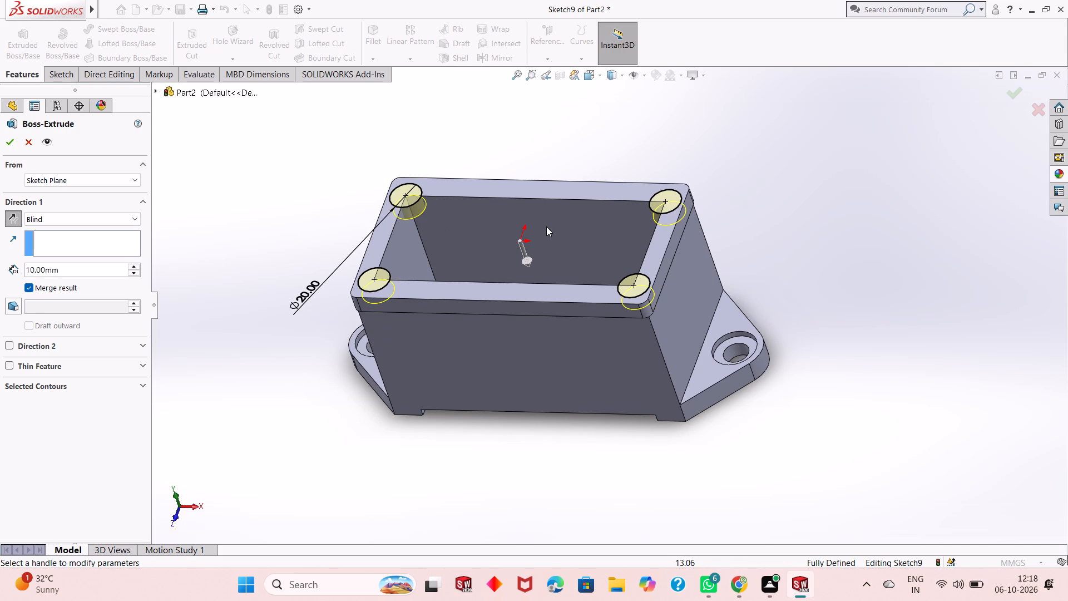
type("14")
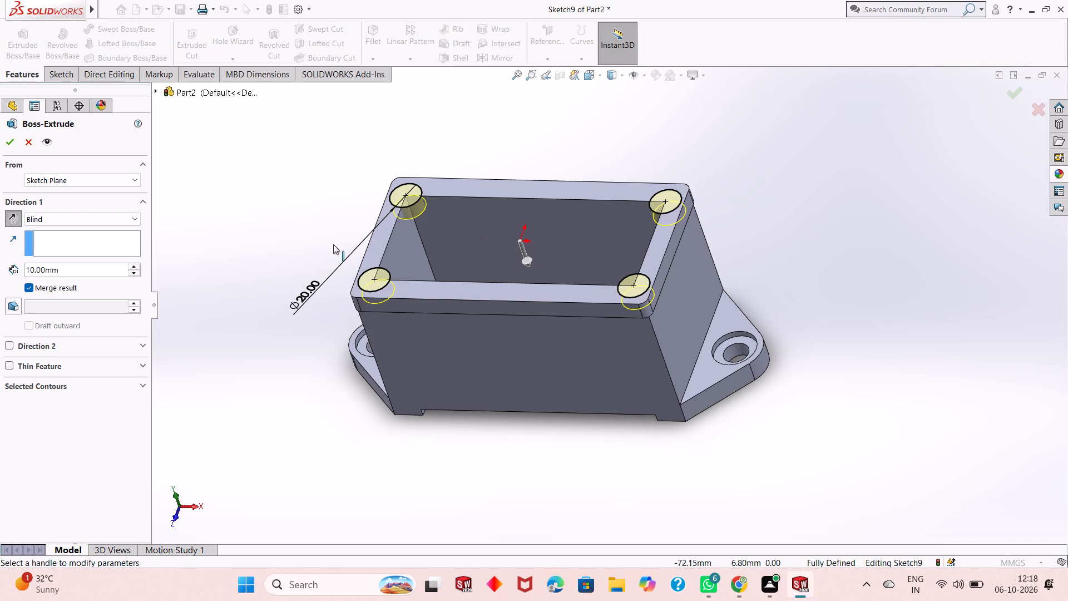
double_click(79, 263)
left_click(73, 279)
double_click(69, 276)
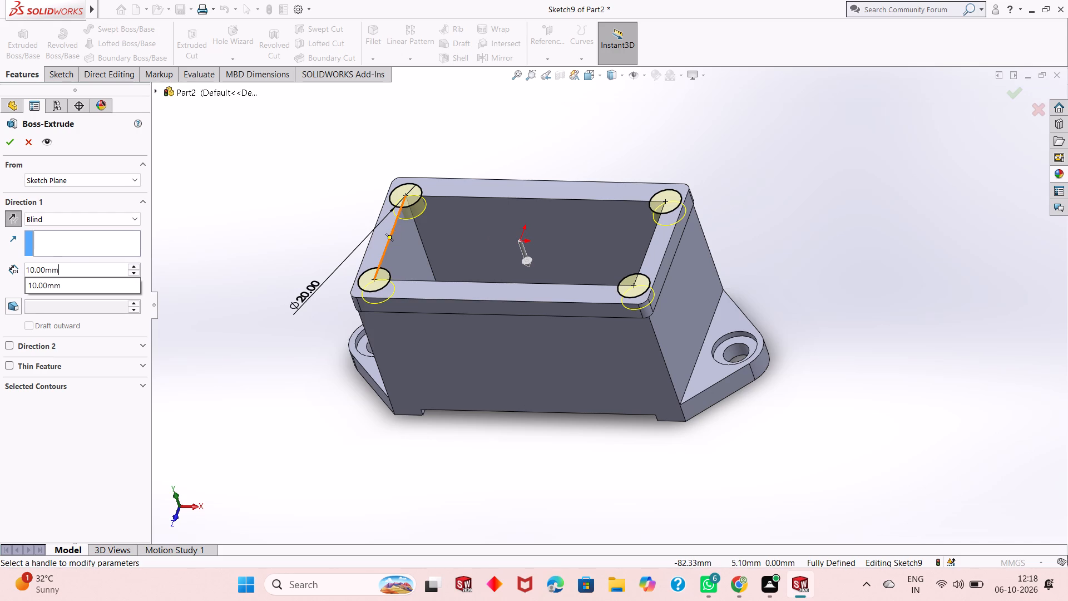
type("14")
key("Return")
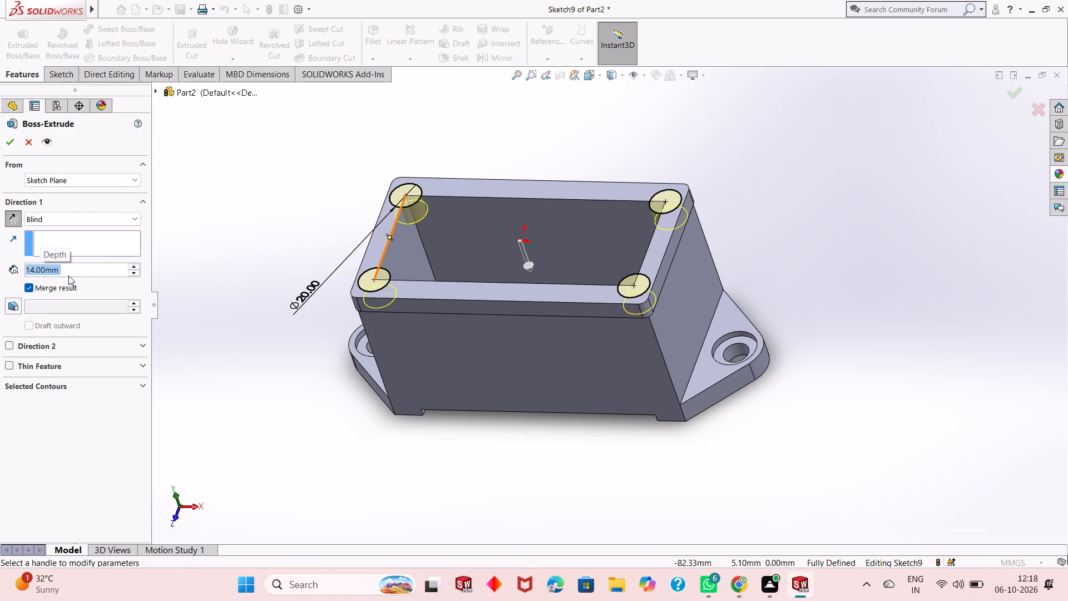
left_click(13, 142)
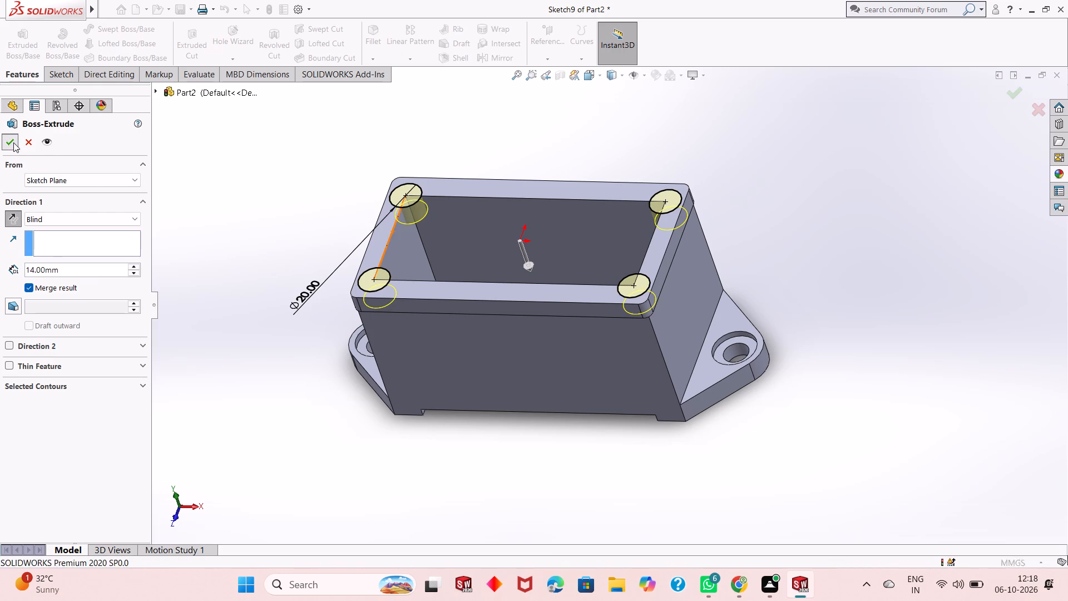
left_click(238, 368)
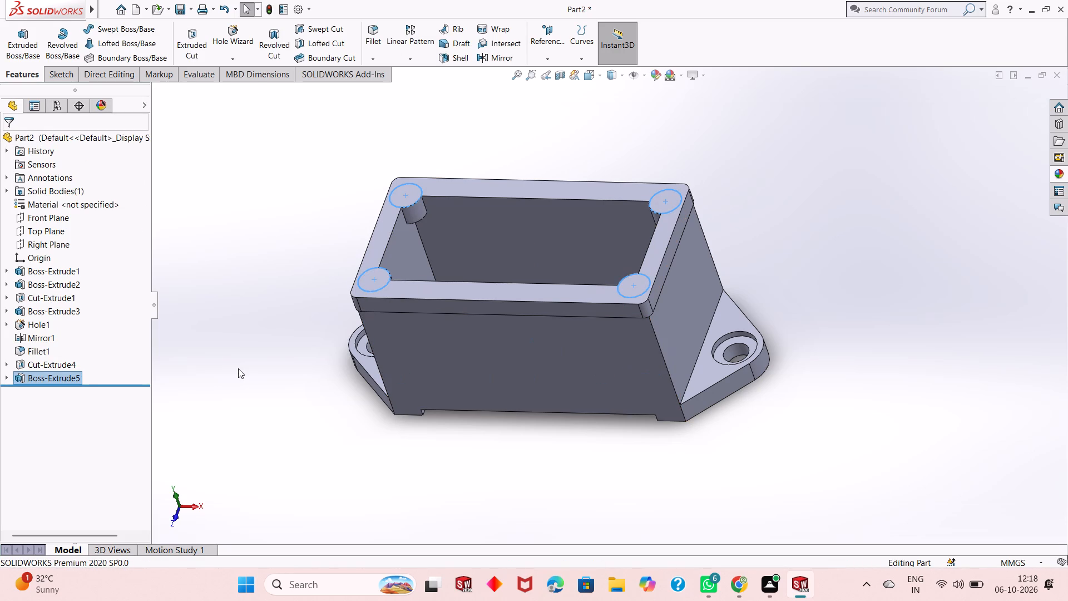
Start a sketch on the housing's top rim face and draw circles of about 6.5 and 7.5 mm radius centred on the upper-left and upper-right bosses.
left_click(445, 189)
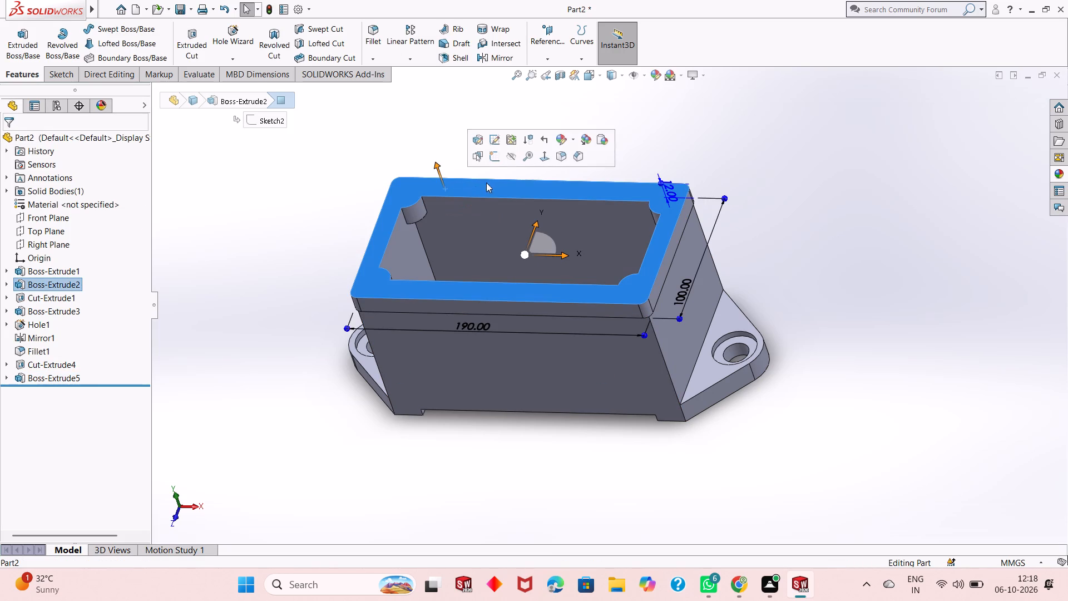
left_click(491, 161)
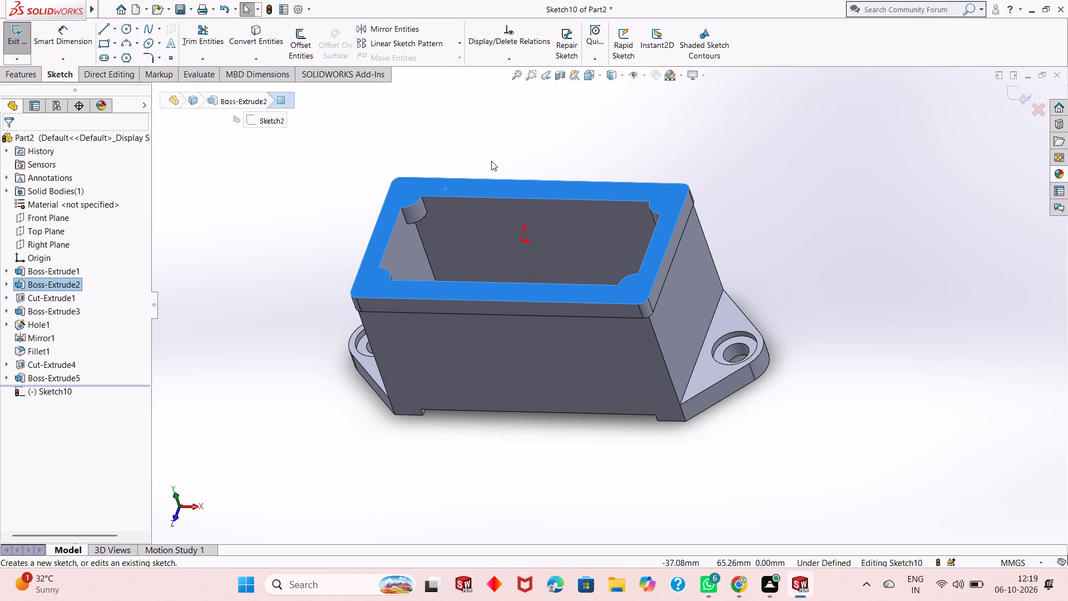
key("Escape")
key("ctrl+8")
key("Escape")
scroll(607, 307, "up", 2)
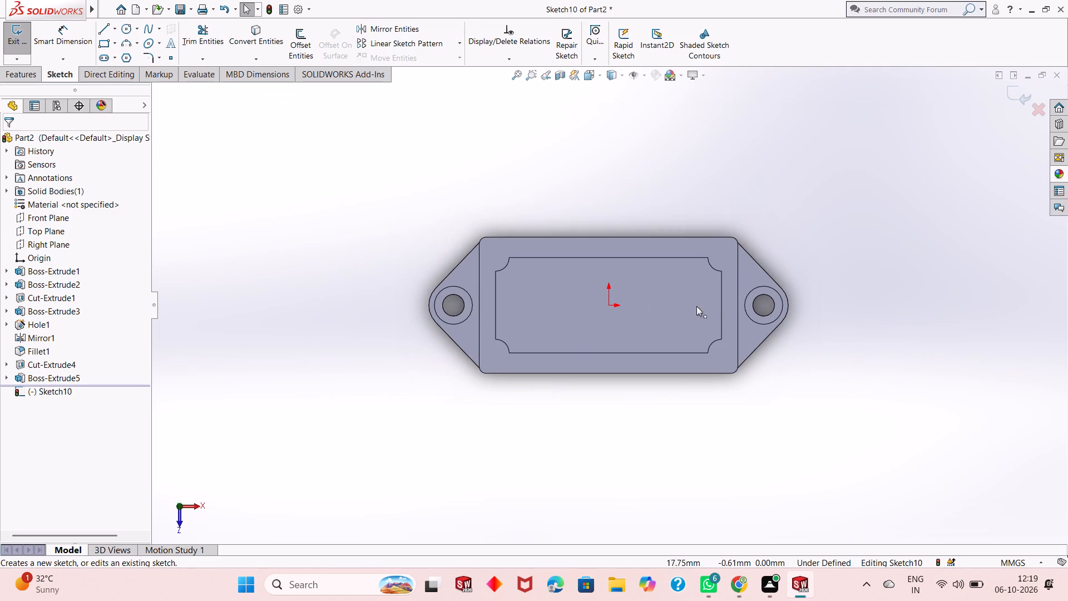
scroll(759, 289, "down", 2)
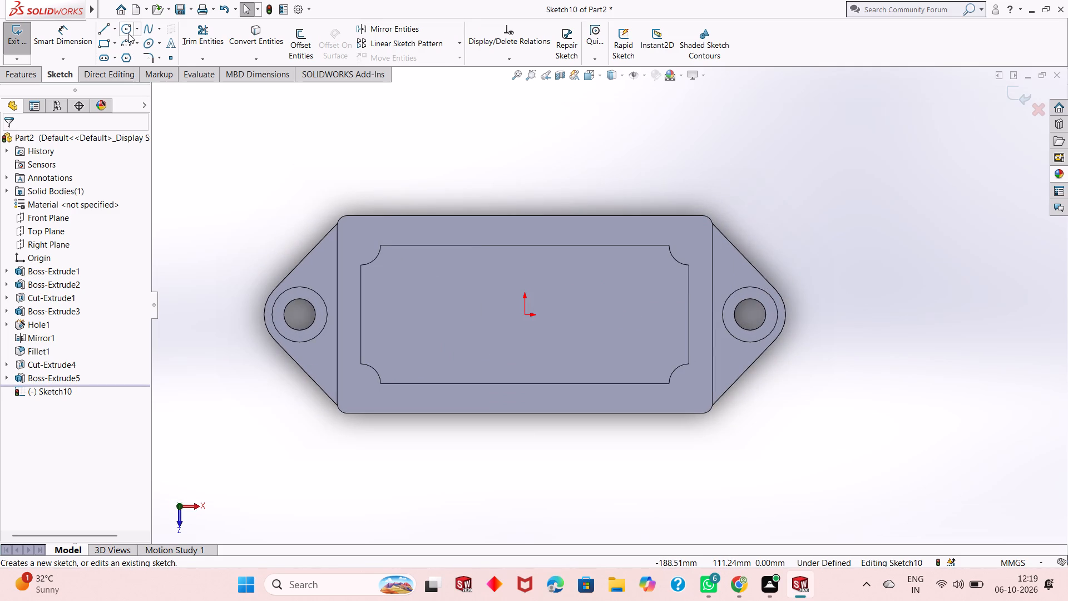
left_click(128, 33)
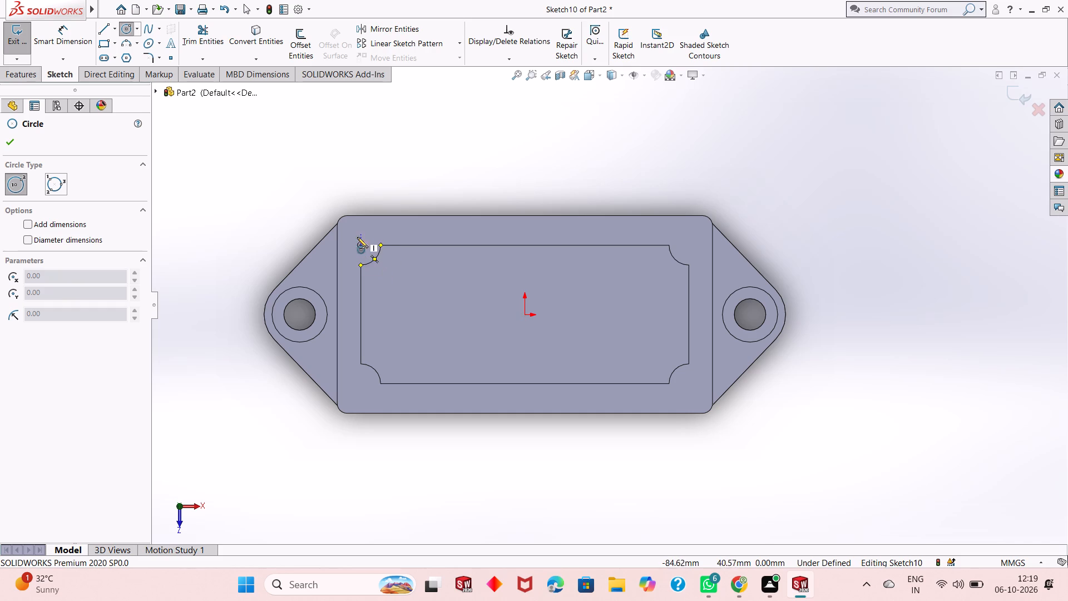
left_click(361, 245)
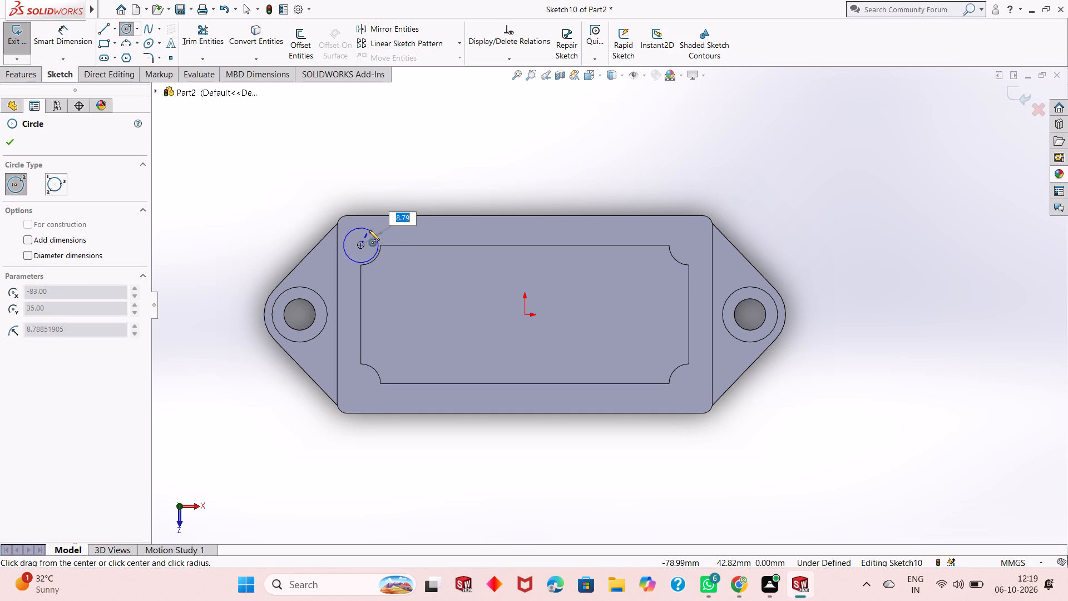
left_click(365, 233)
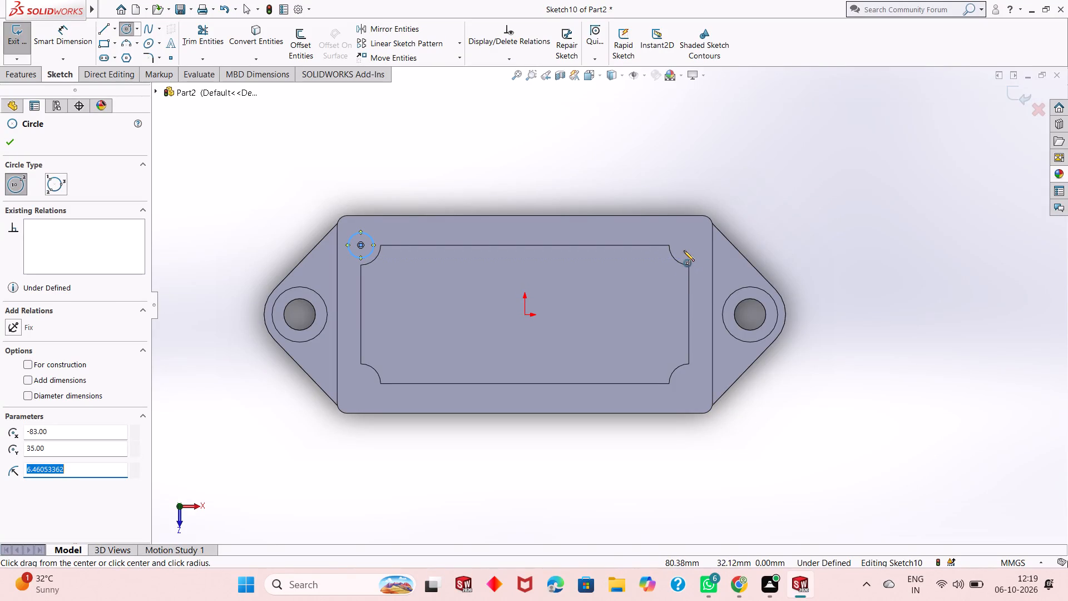
left_click(690, 244)
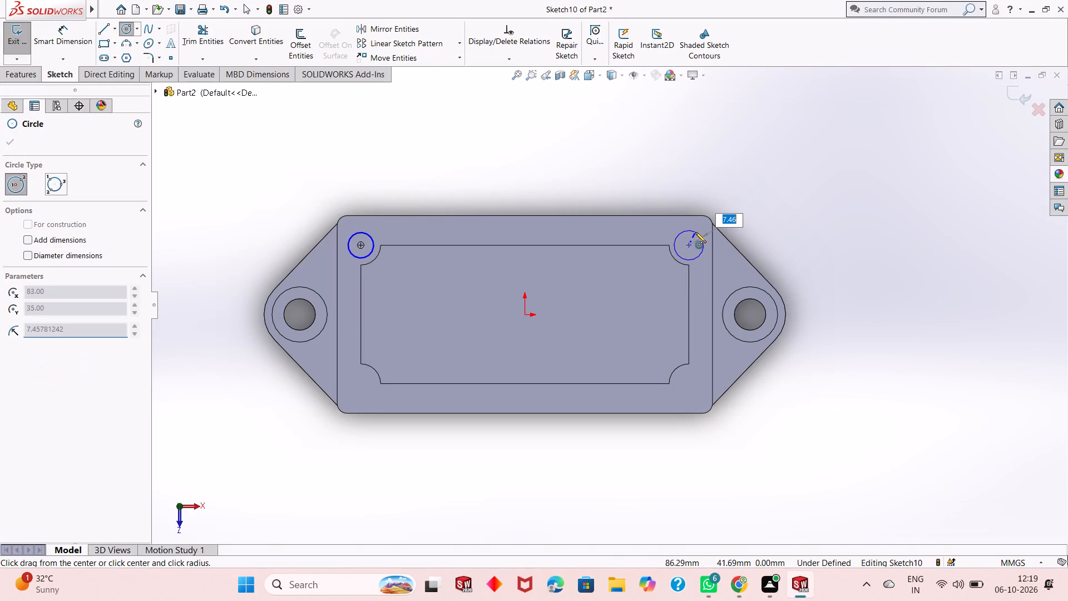
left_click(695, 232)
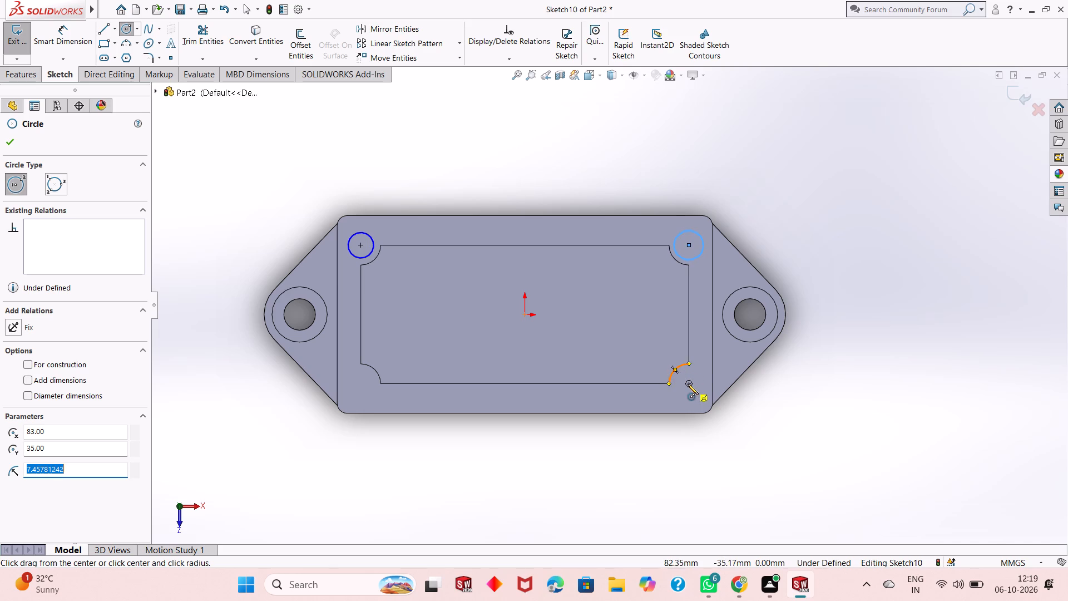
Draw circles of about 7.5 and 7 mm radius centred on the lower-right and lower-left corner bosses.
left_click(688, 384)
left_click(698, 372)
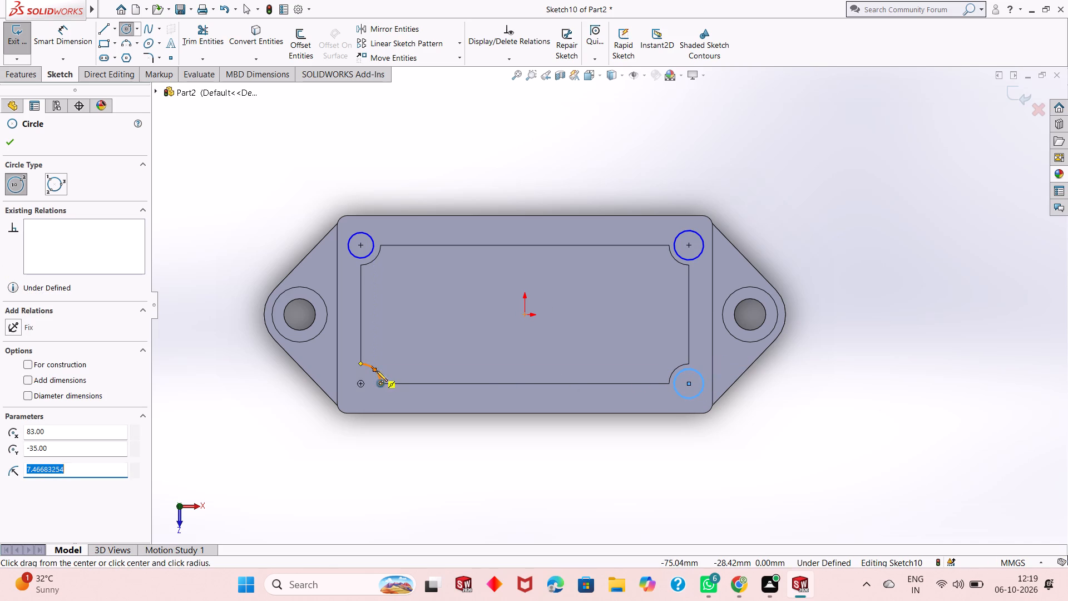
left_click(359, 385)
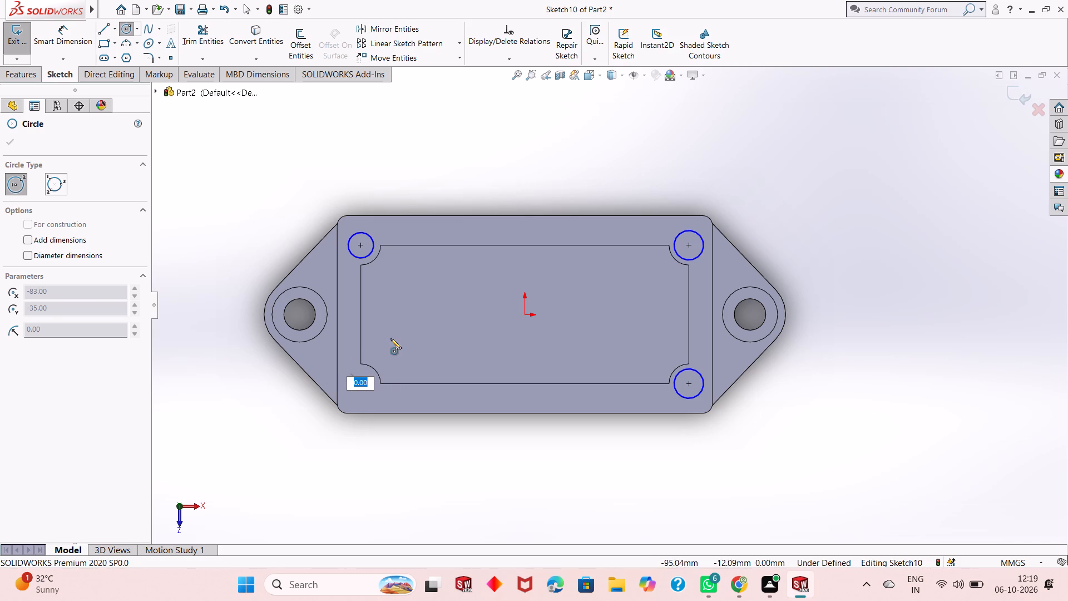
key("Escape")
left_click(126, 26)
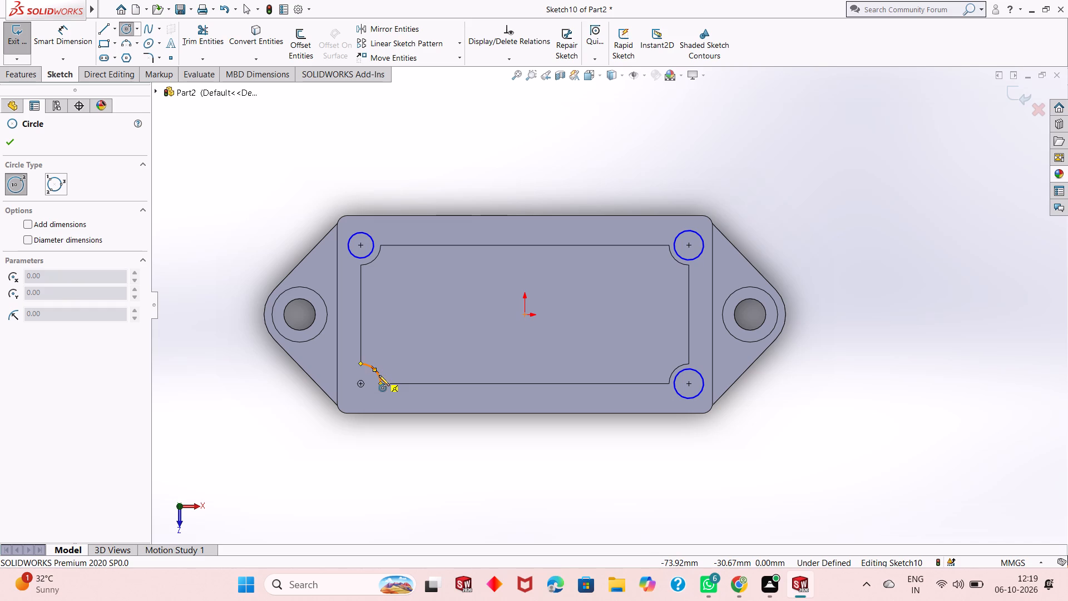
left_click(360, 385)
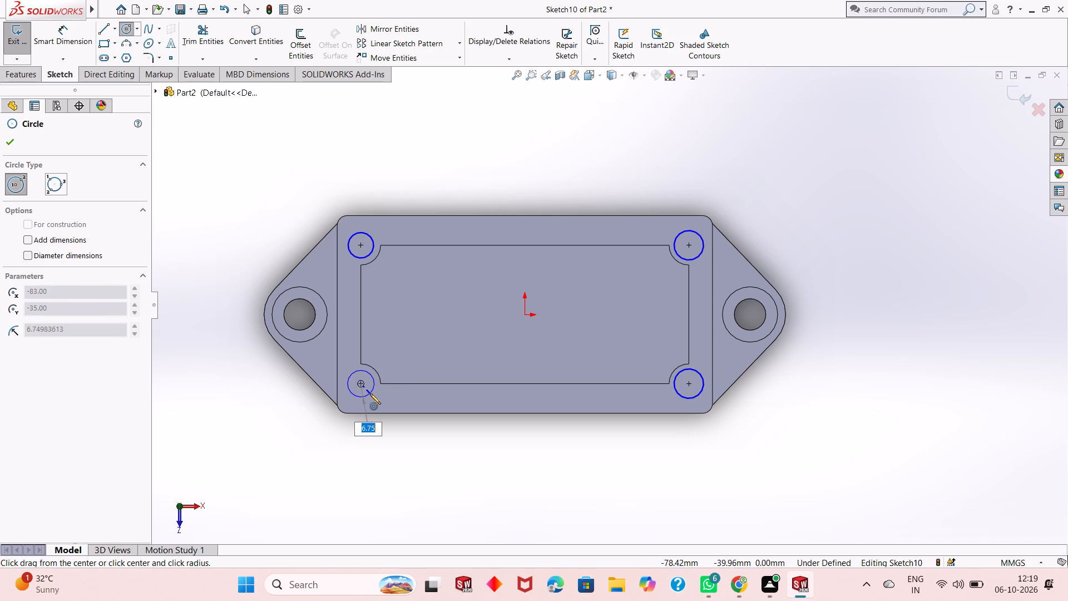
left_click(370, 393)
key("Escape")
key("Escape")
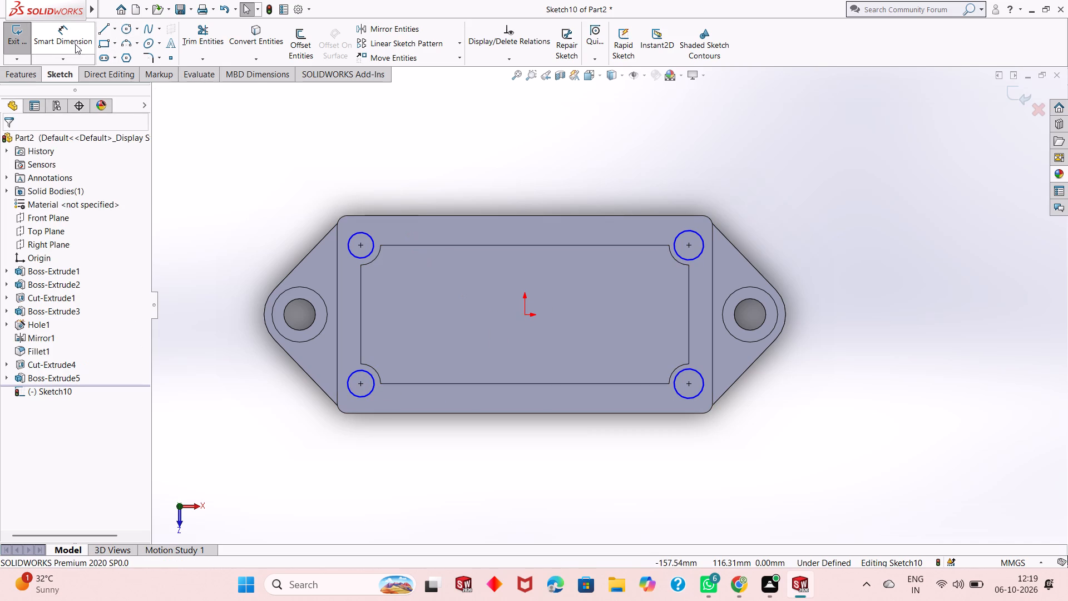
Dimension the upper-left corner circle with a diameter of 10 mm.
left_click(74, 43)
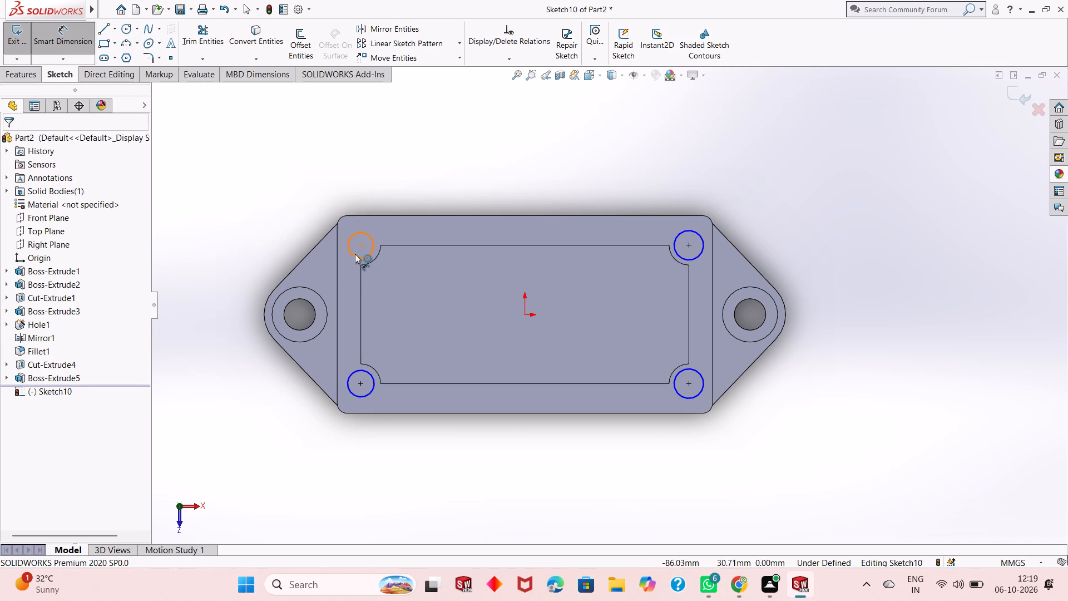
left_click(352, 254)
left_click(226, 373)
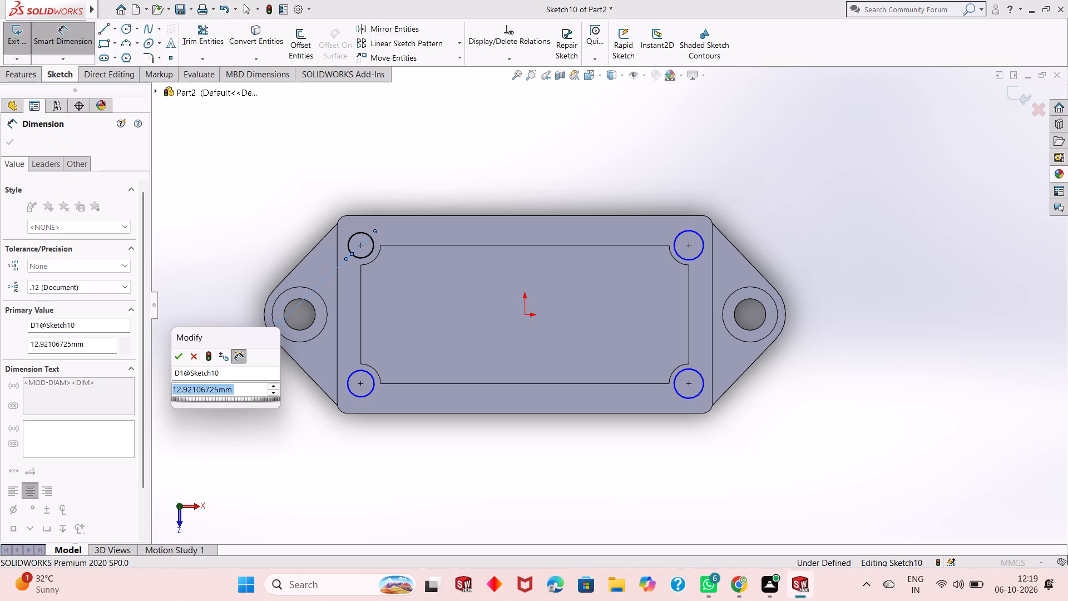
type("10")
key("Return")
right_click(240, 420)
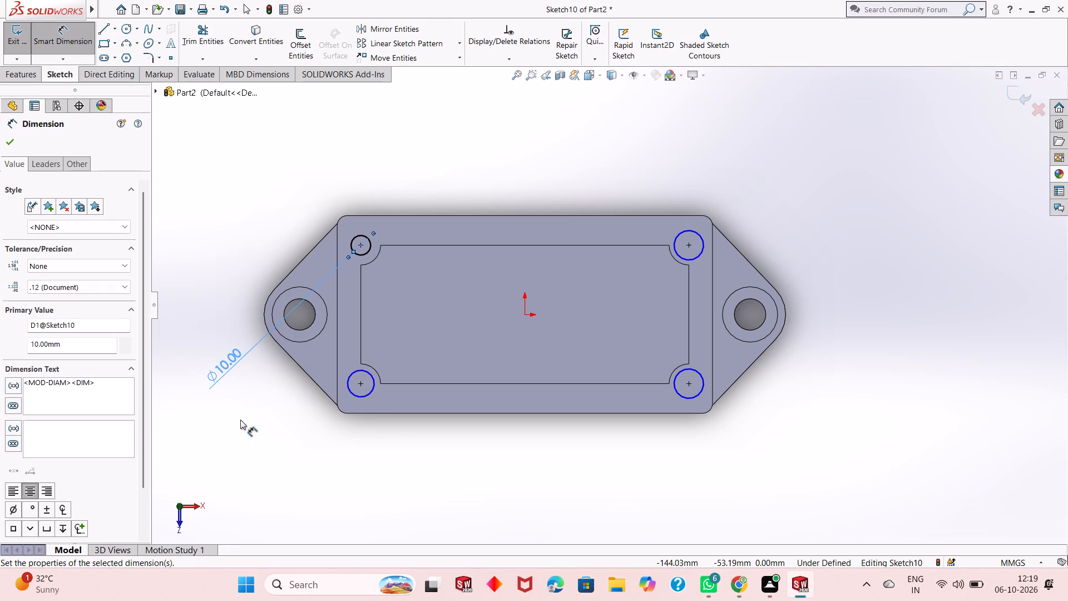
left_click(278, 459)
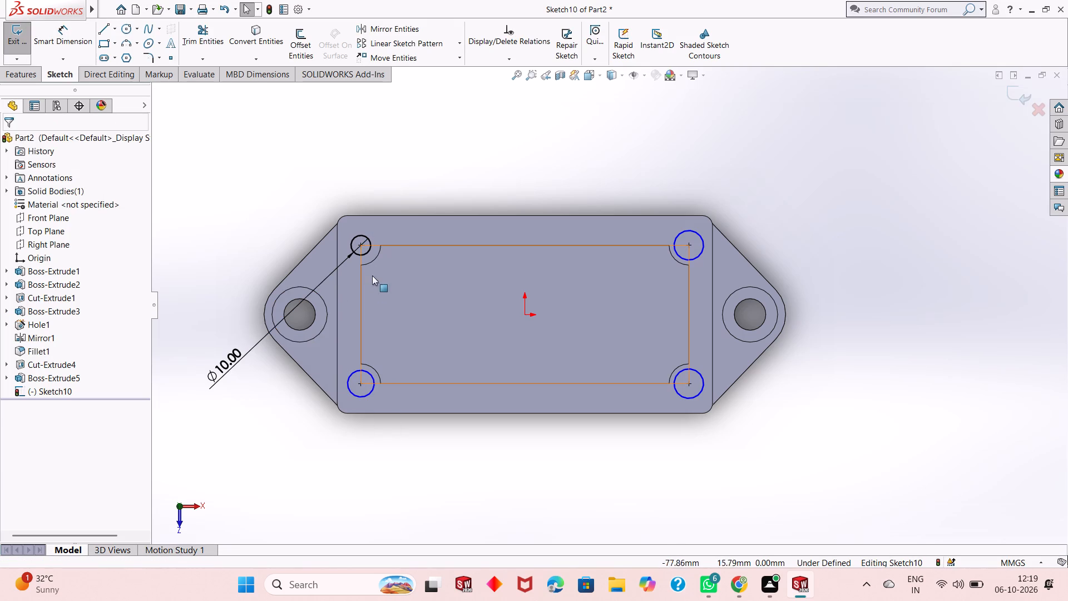
Apply an Equal relation to the four corner circles so all match the dimensioned upper-left circle.
left_click(362, 254)
left_click(698, 254, "ctrl")
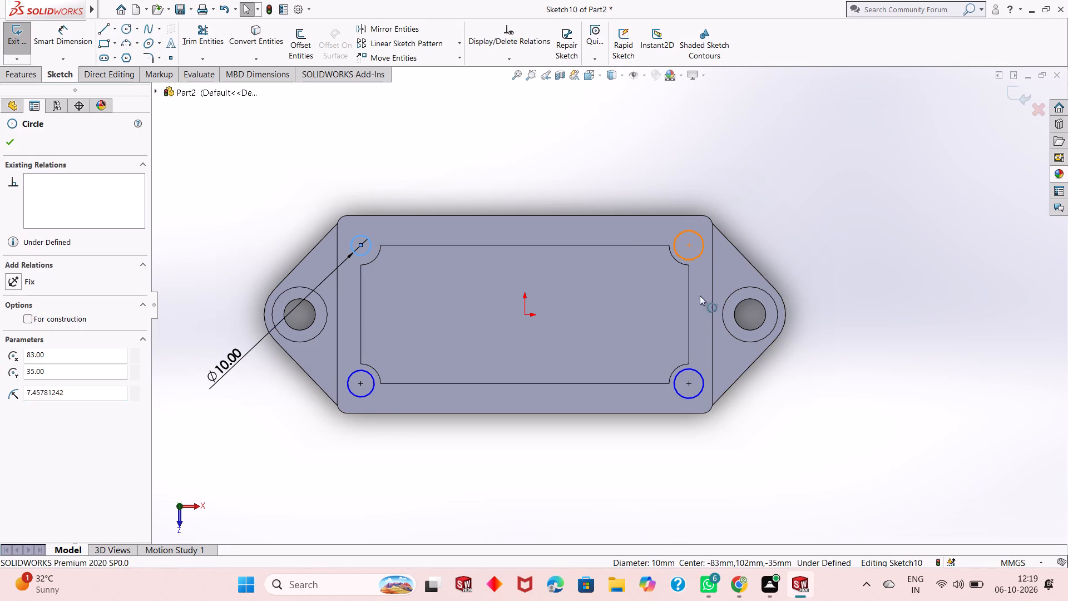
left_click(699, 390, "ctrl")
left_click(364, 394, "ctrl")
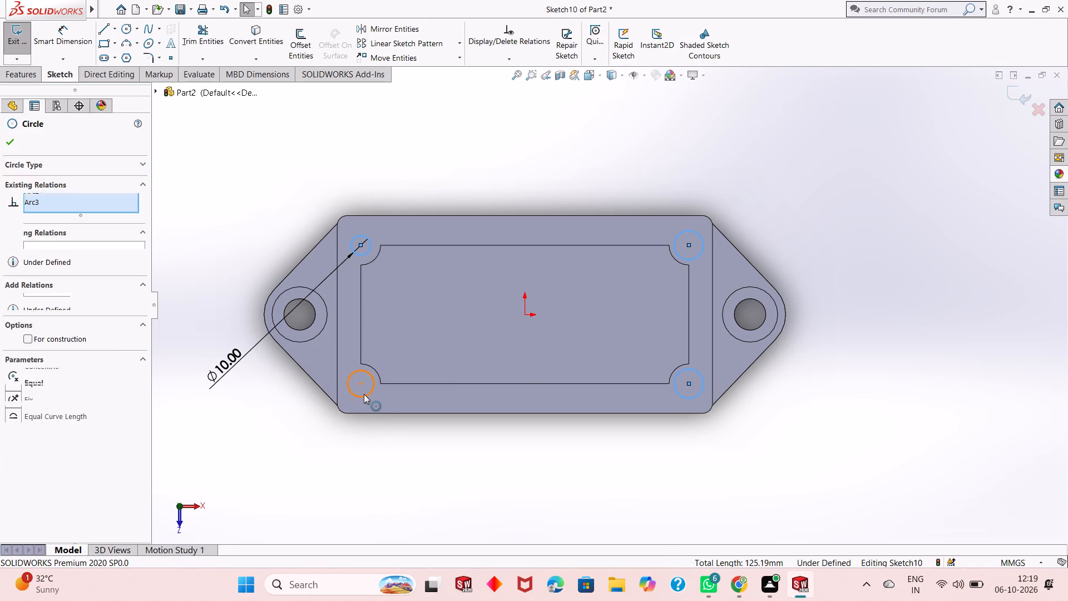
left_click(11, 393)
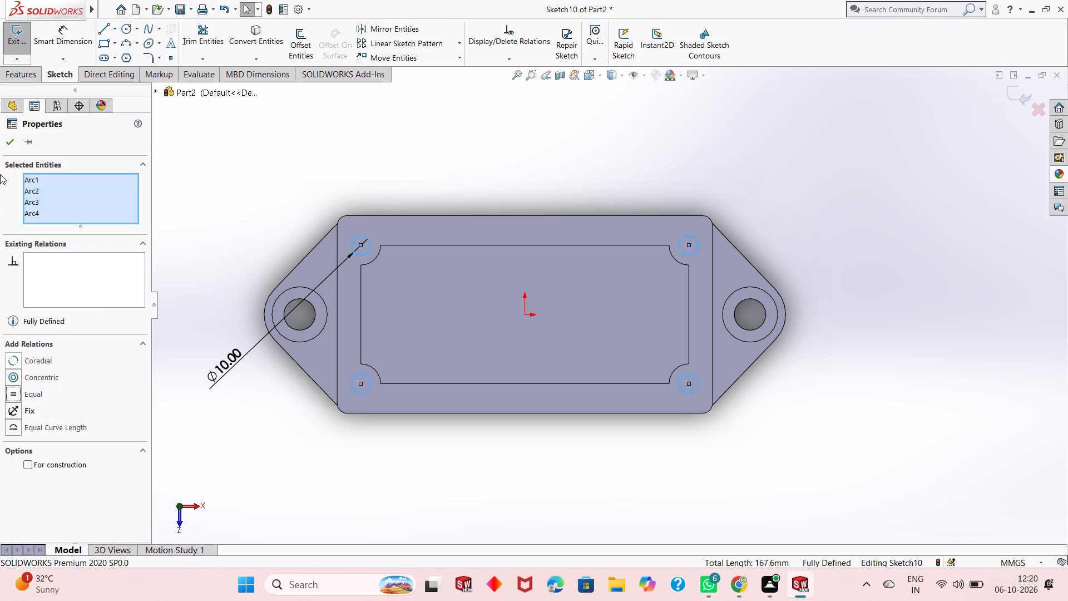
left_click(10, 146)
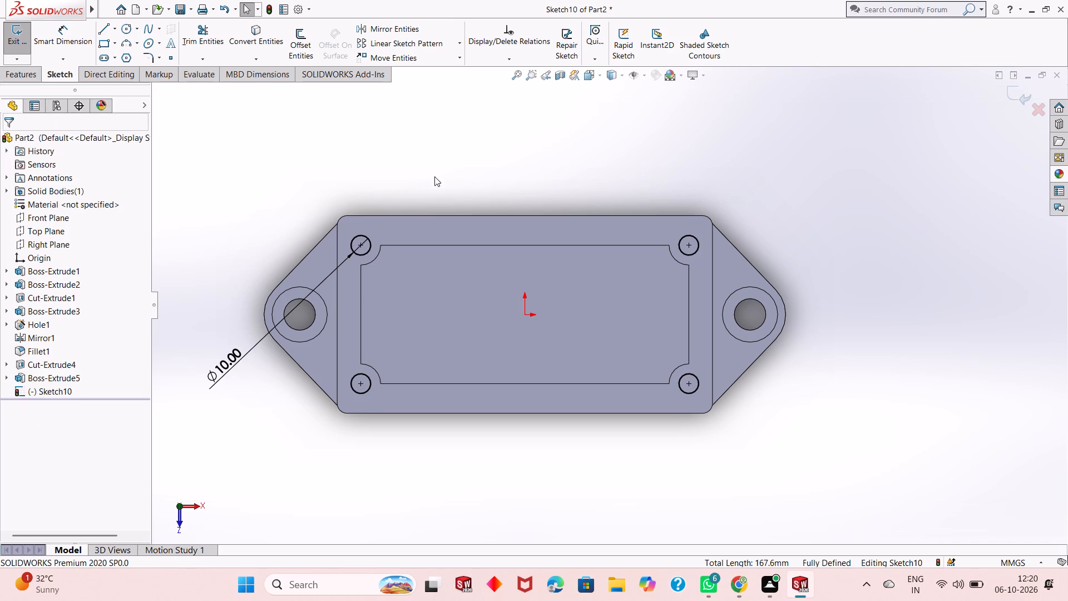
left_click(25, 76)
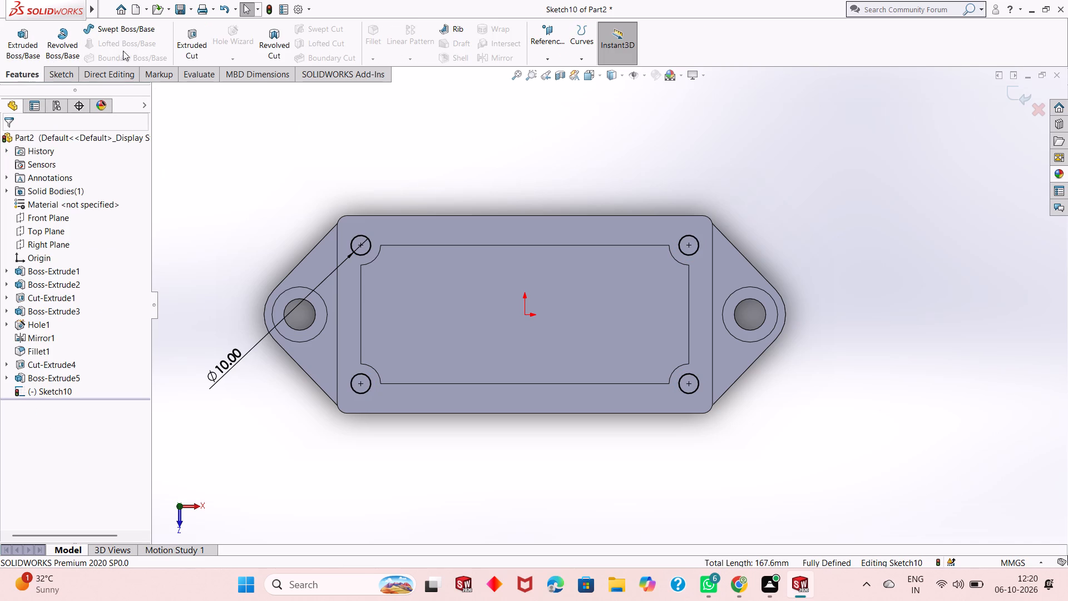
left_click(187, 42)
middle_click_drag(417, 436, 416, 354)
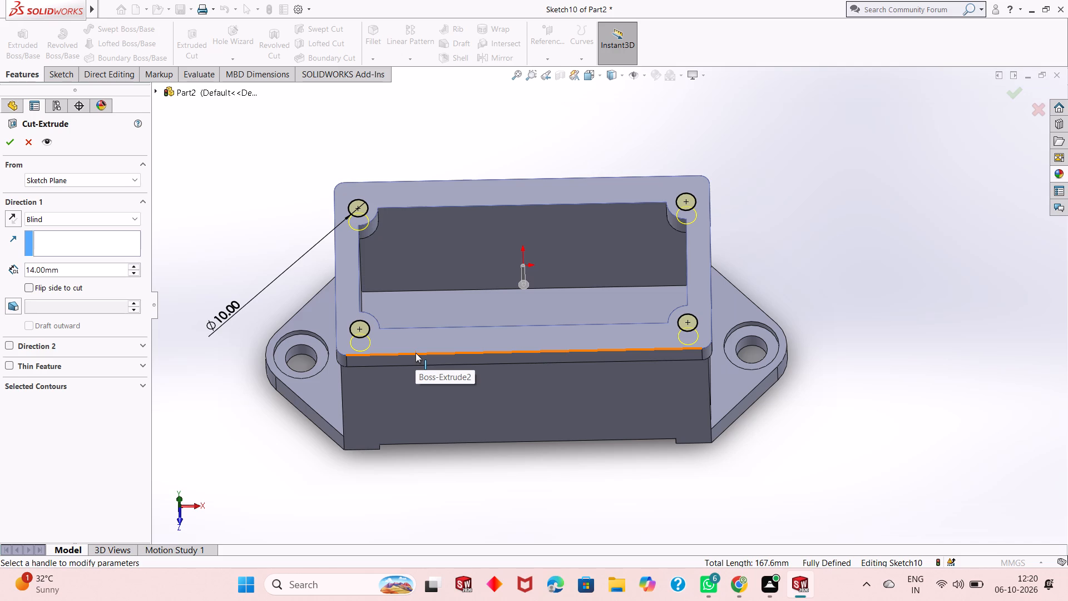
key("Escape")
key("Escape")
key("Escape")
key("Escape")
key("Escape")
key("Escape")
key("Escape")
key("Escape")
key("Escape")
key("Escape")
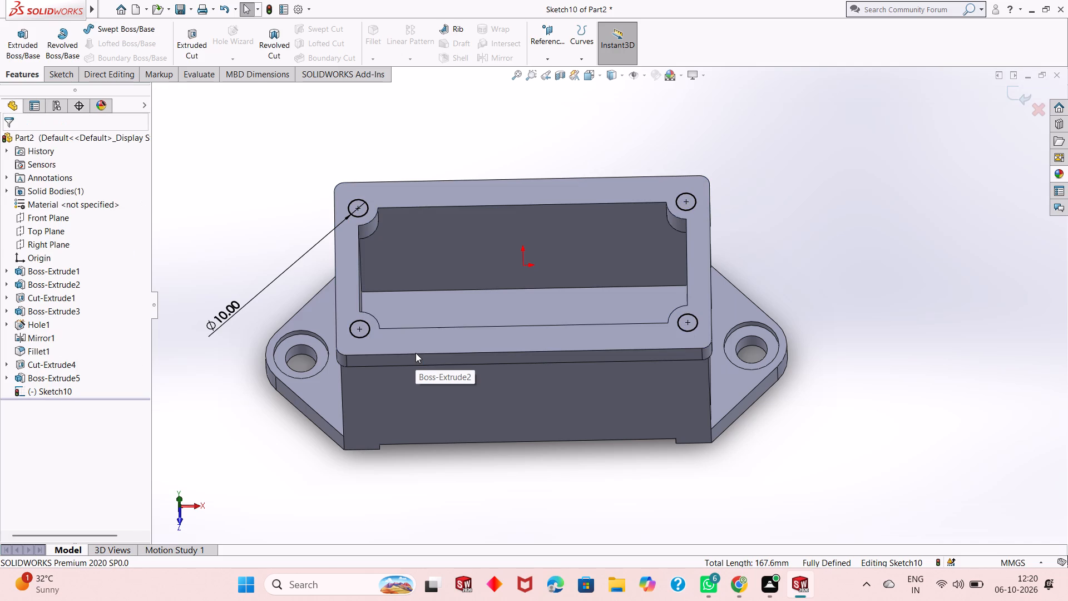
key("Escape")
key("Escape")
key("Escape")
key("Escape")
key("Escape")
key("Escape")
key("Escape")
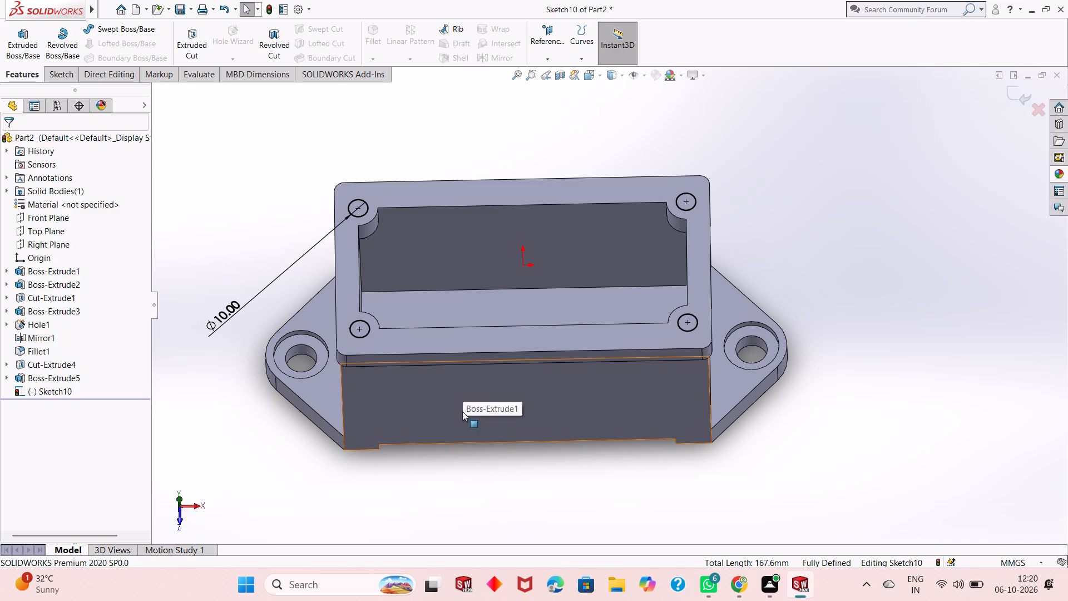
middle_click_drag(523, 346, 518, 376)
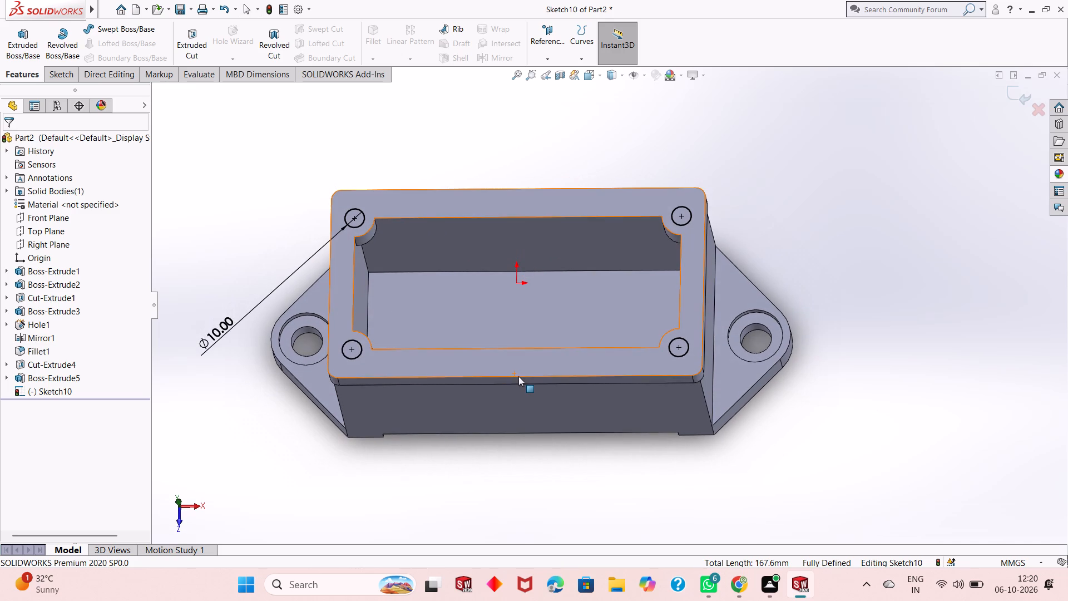
Undo the Equal relation, the 10 mm diameter dimension and all four corner circles, discarding the rim-face sketch.
key("ctrl+z")
key("ctrl+z")
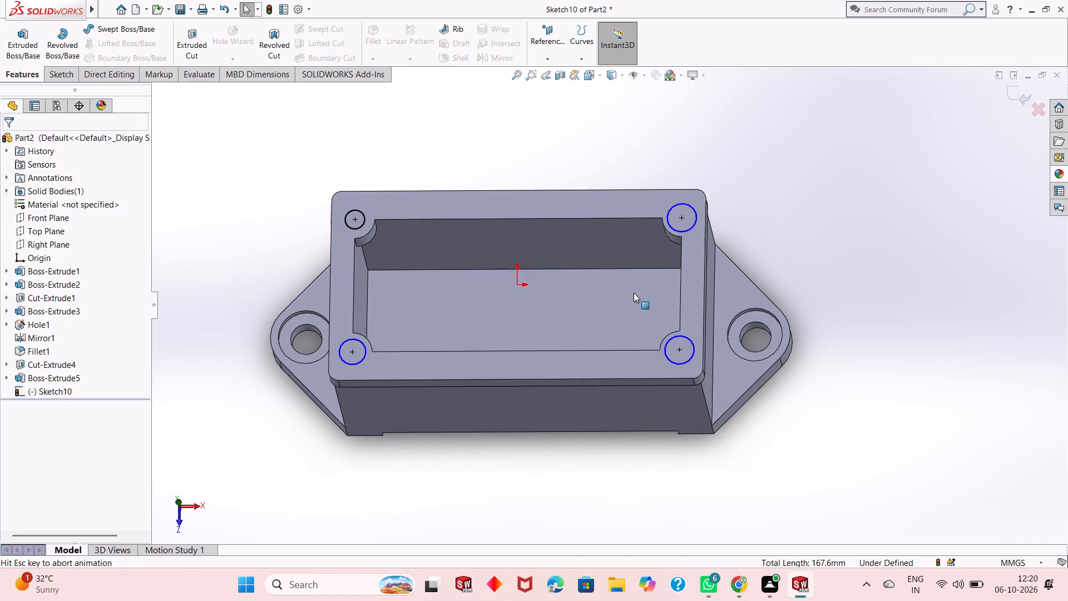
key("ctrl+z")
key("ctrl+z")
key("ctrl+z")
key("ctrl+z")
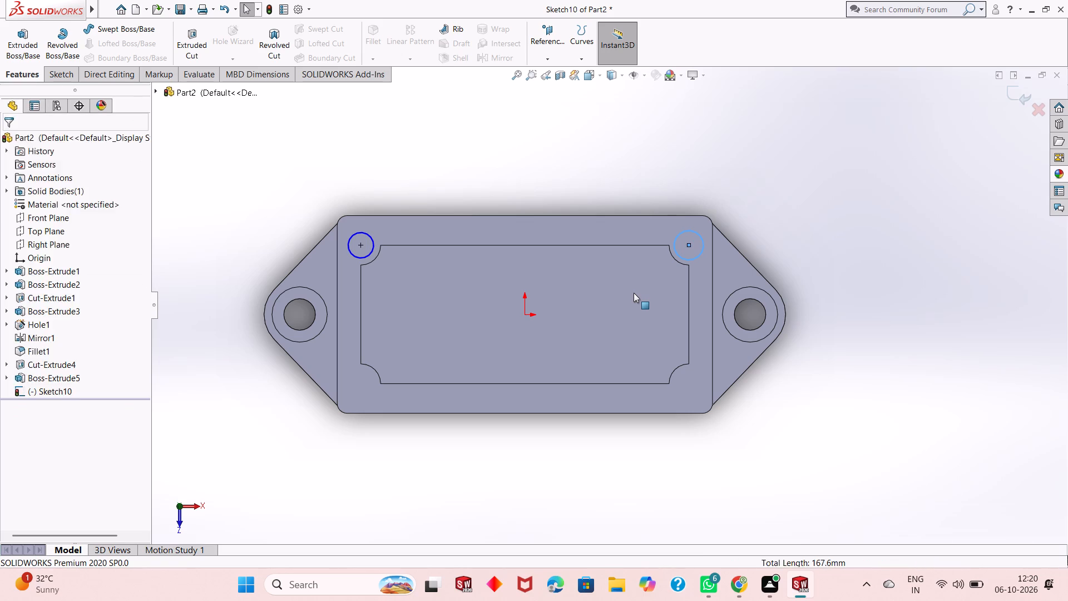
key("ctrl+z")
key("ctrl+z")
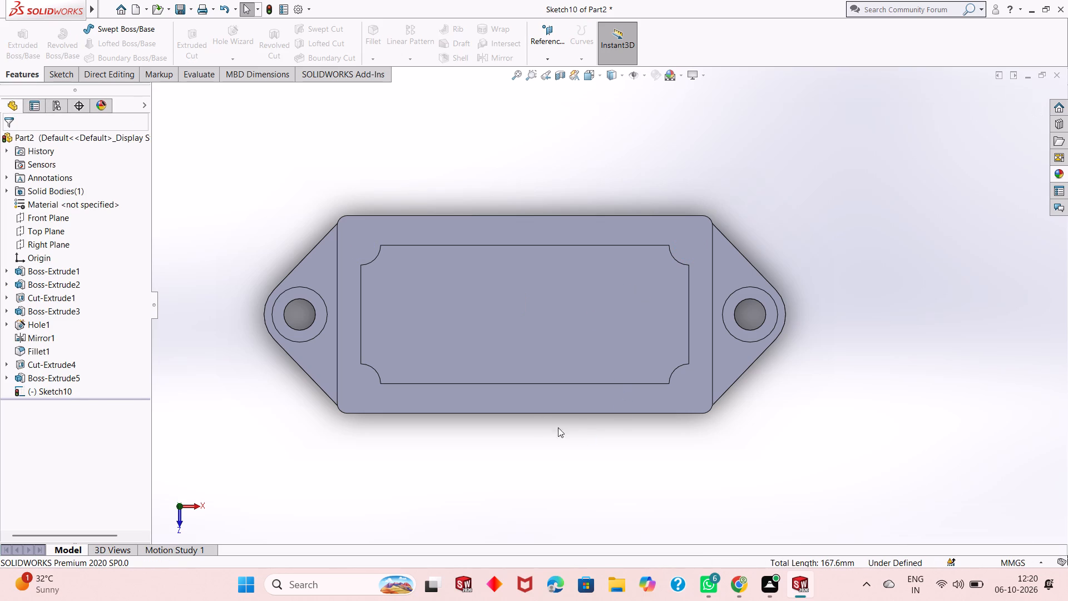
Open the sketch of the housing's main body extrusion, examine its rectangle and dimensions, and exit without editing.
left_click(60, 275)
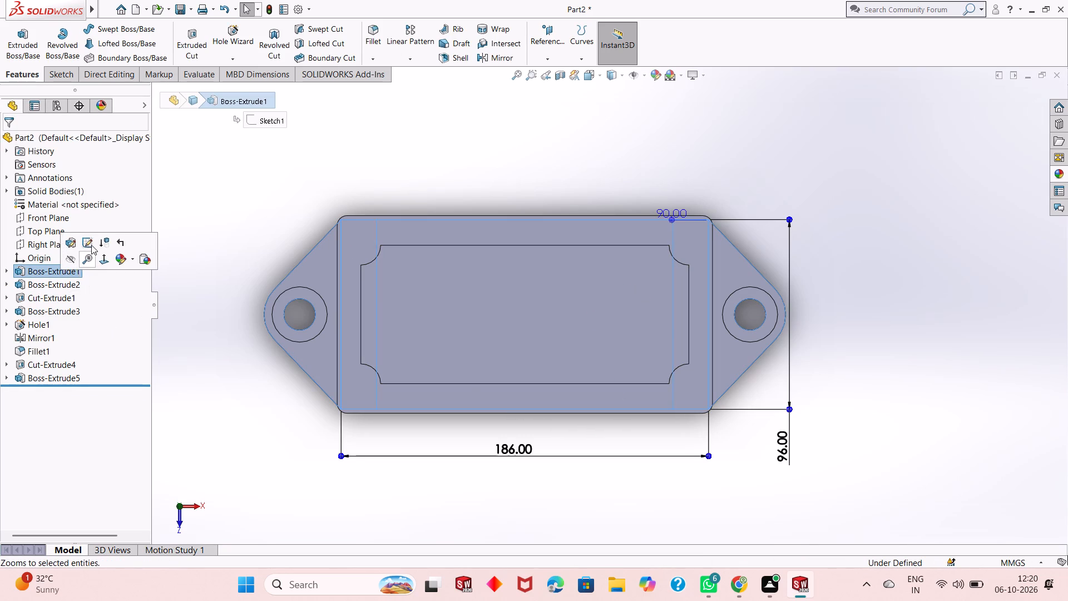
left_click(91, 245)
middle_click_drag(576, 480, 580, 370)
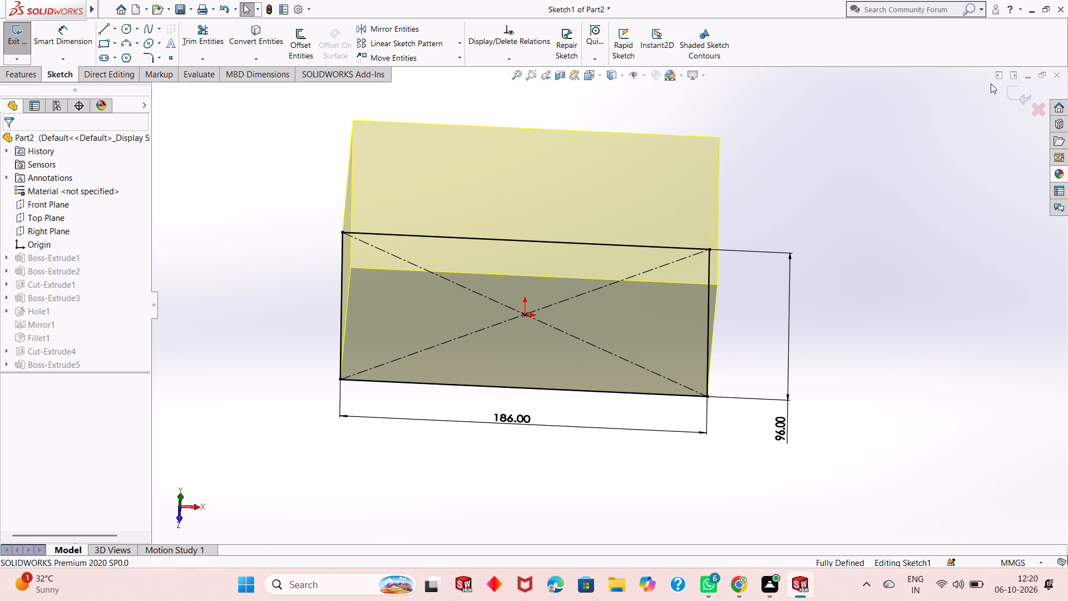
left_click(1019, 97)
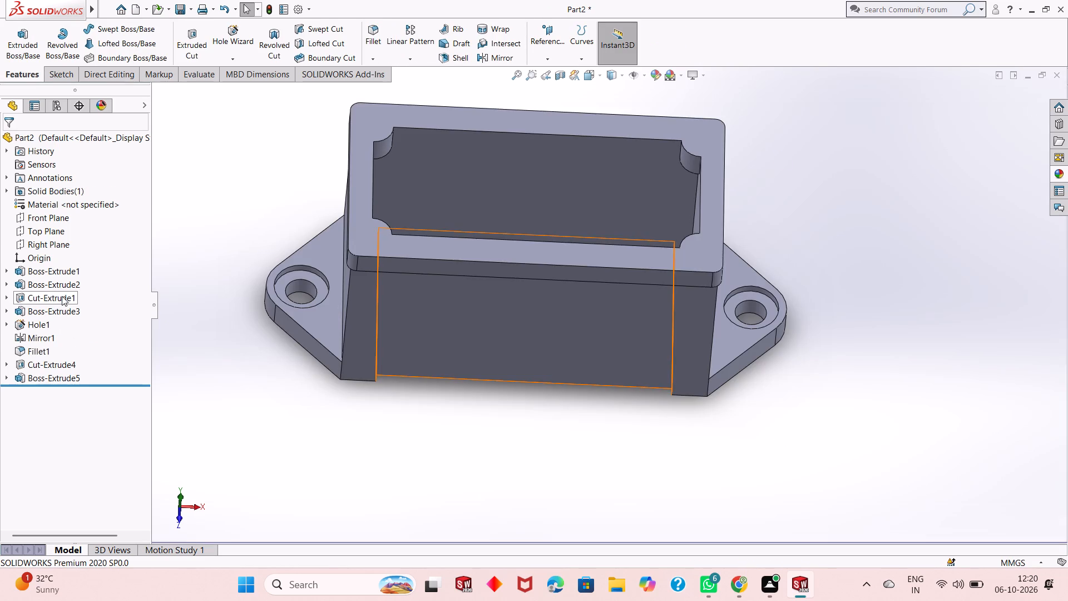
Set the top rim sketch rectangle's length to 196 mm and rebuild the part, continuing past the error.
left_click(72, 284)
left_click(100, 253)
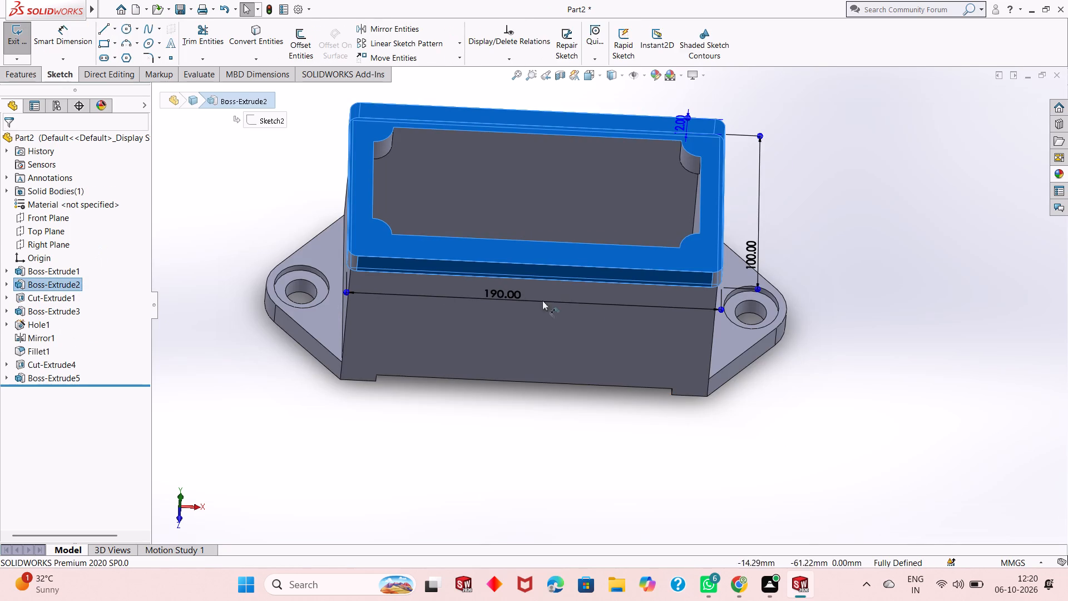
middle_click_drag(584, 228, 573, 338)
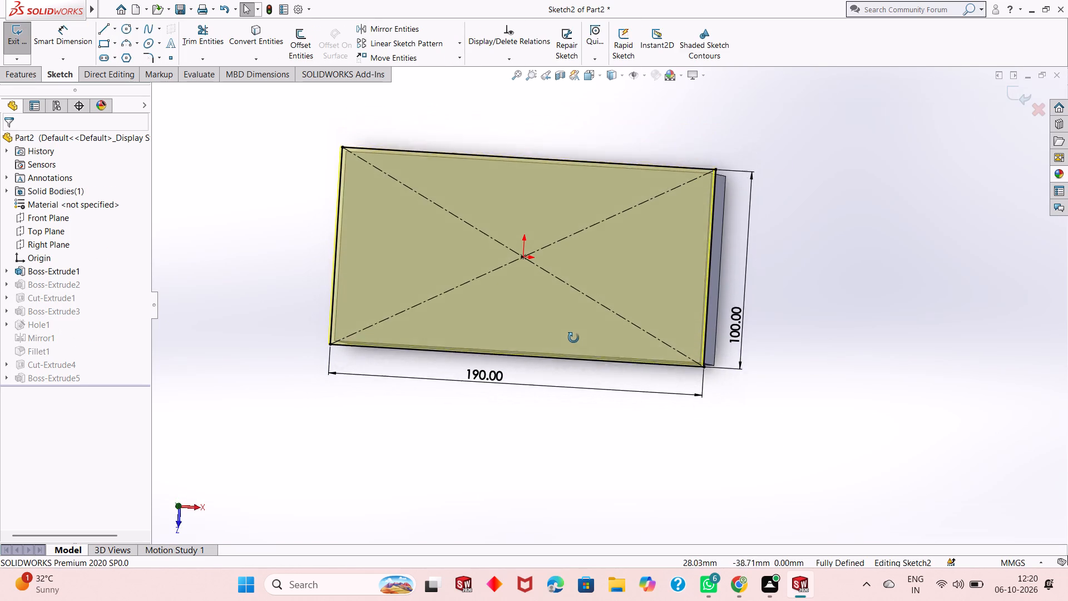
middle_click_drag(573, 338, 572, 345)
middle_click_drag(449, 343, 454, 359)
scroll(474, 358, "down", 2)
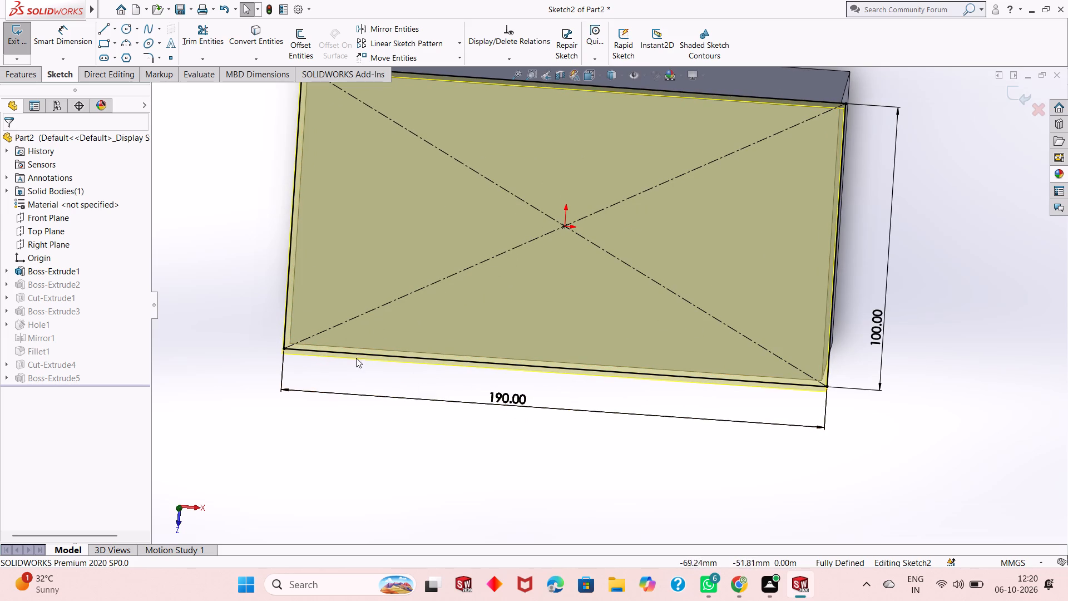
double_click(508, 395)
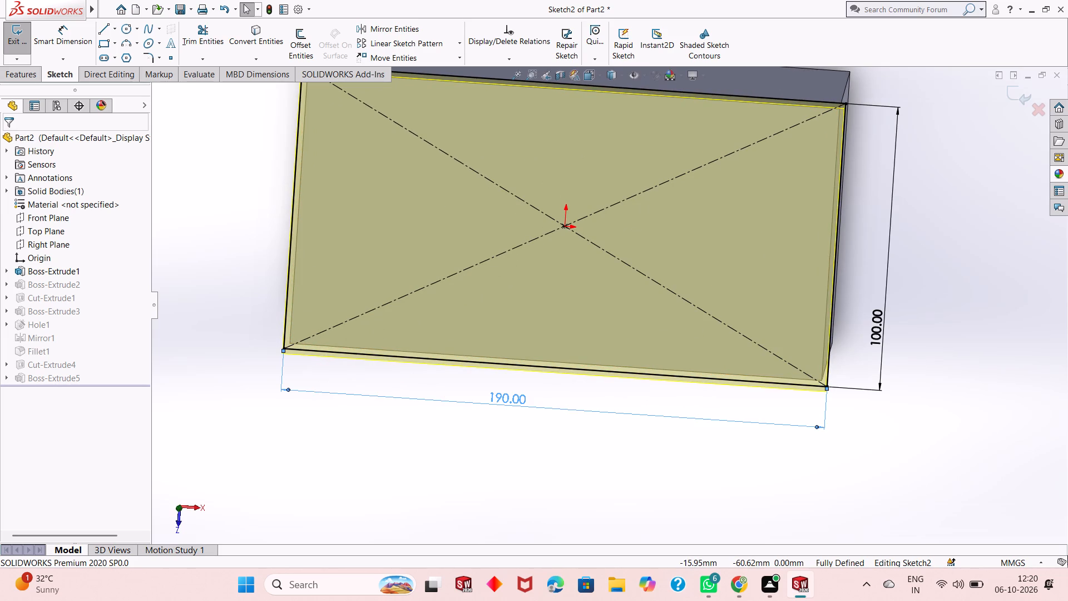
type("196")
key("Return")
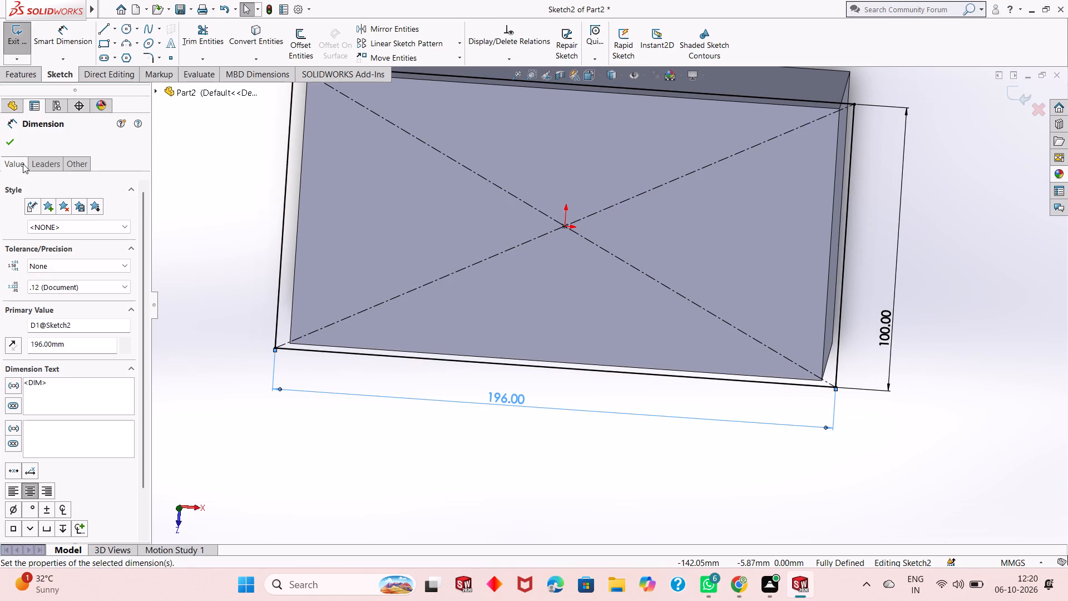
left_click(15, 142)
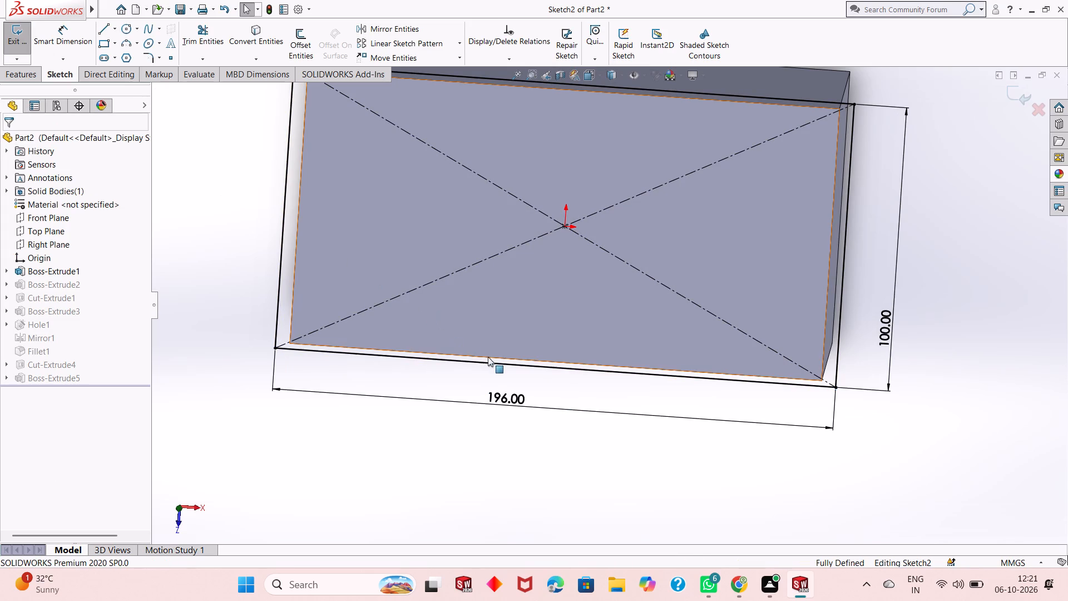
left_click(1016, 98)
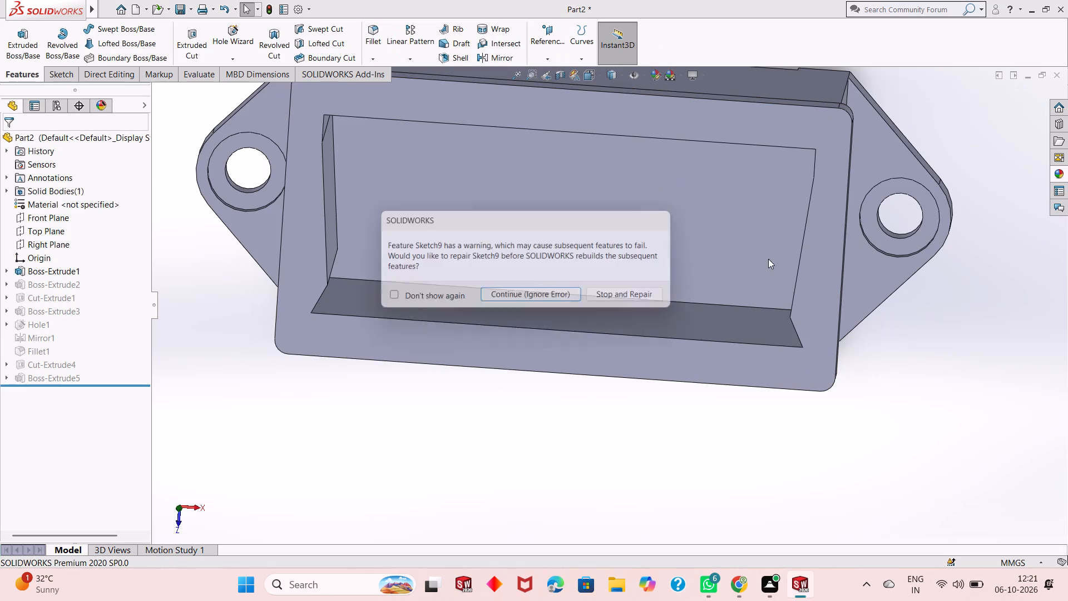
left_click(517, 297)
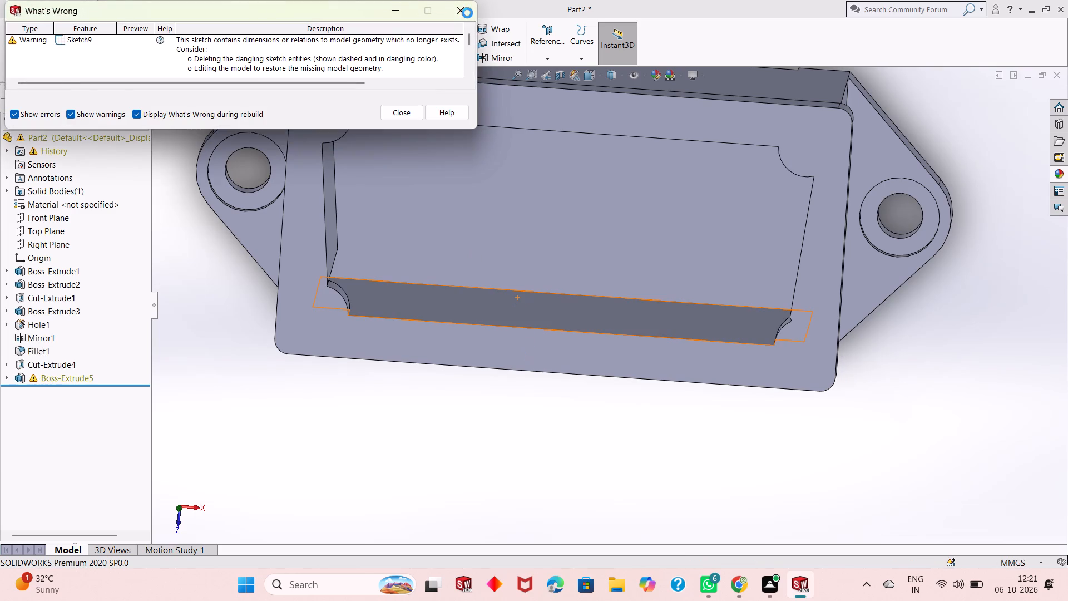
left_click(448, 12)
Examine the housing's rim, side walls and corner bosses from several angles with the longer rim.
middle_click_drag(535, 404, 541, 359)
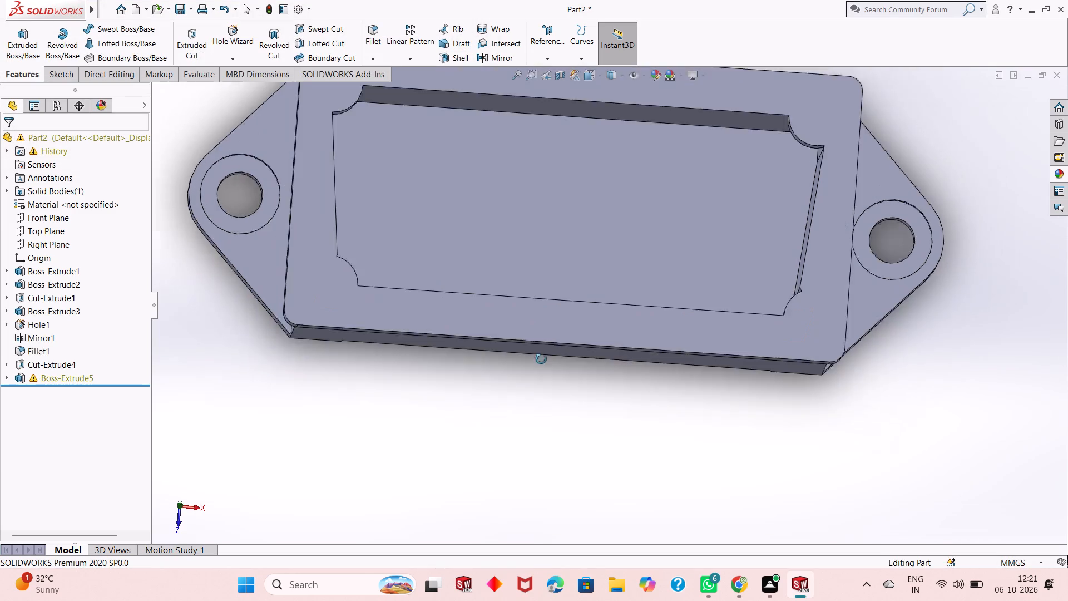
middle_click_drag(541, 359, 543, 312)
scroll(543, 311, "up", 3)
scroll(577, 184, "down", 1)
middle_click_drag(563, 387, 563, 385)
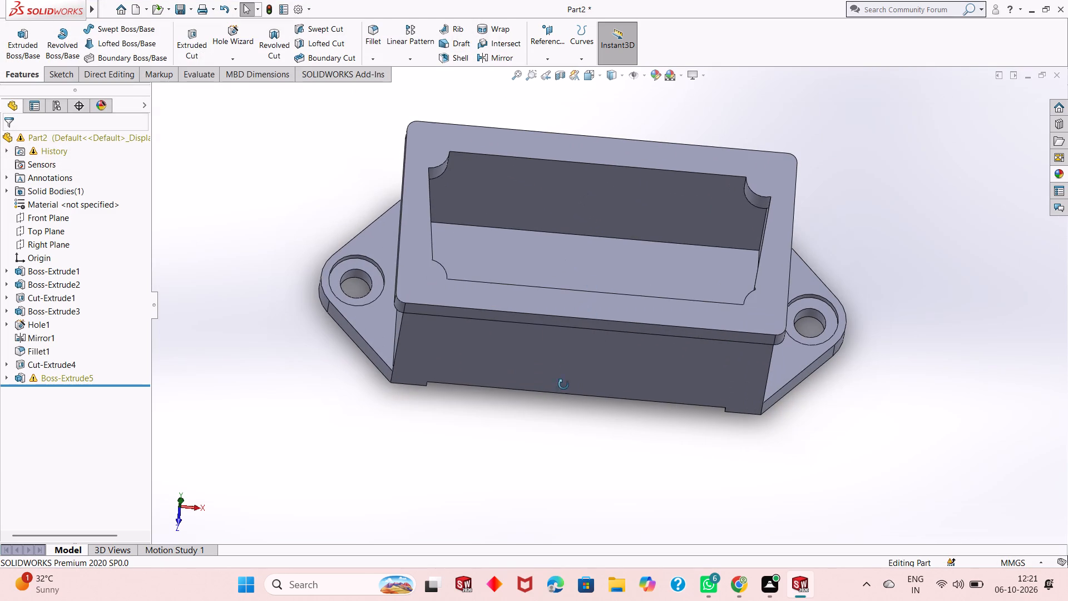
middle_click_drag(563, 385, 574, 215)
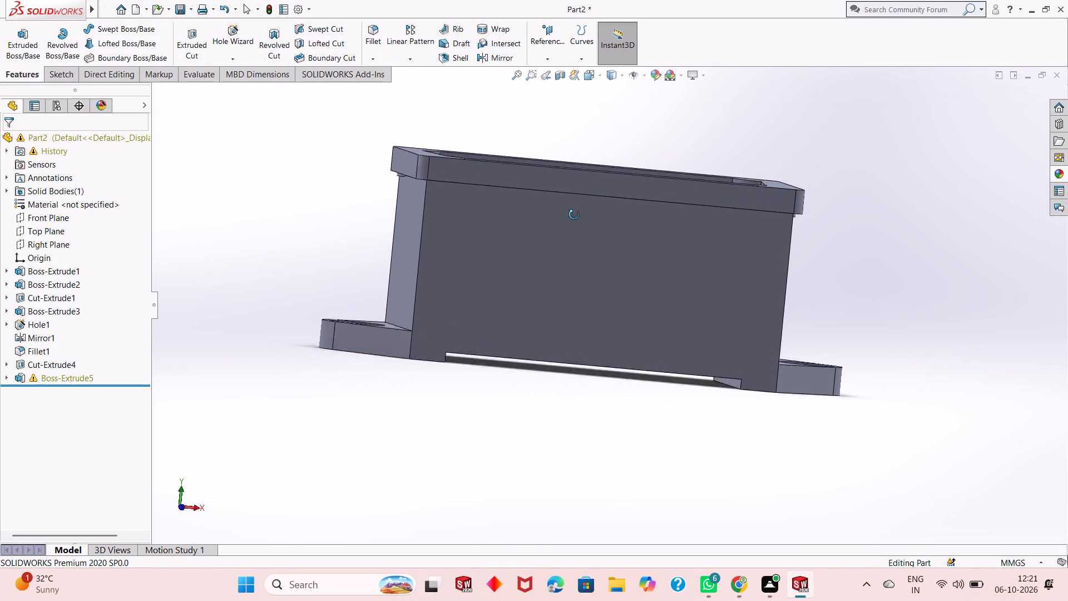
middle_click_drag(574, 215, 525, 352)
scroll(578, 272, "down", 1)
scroll(553, 371, "up", 1)
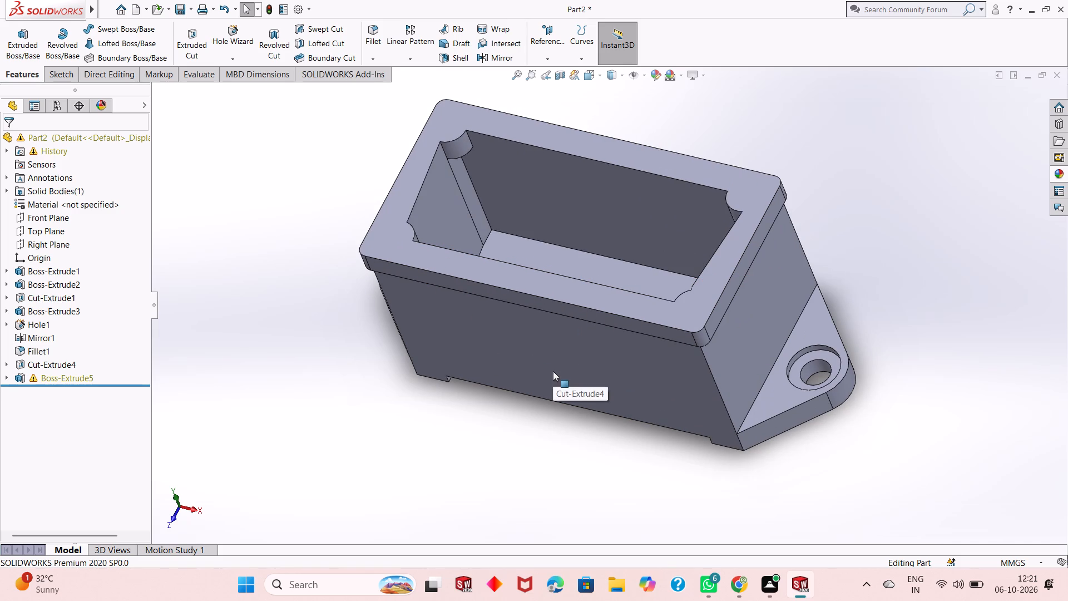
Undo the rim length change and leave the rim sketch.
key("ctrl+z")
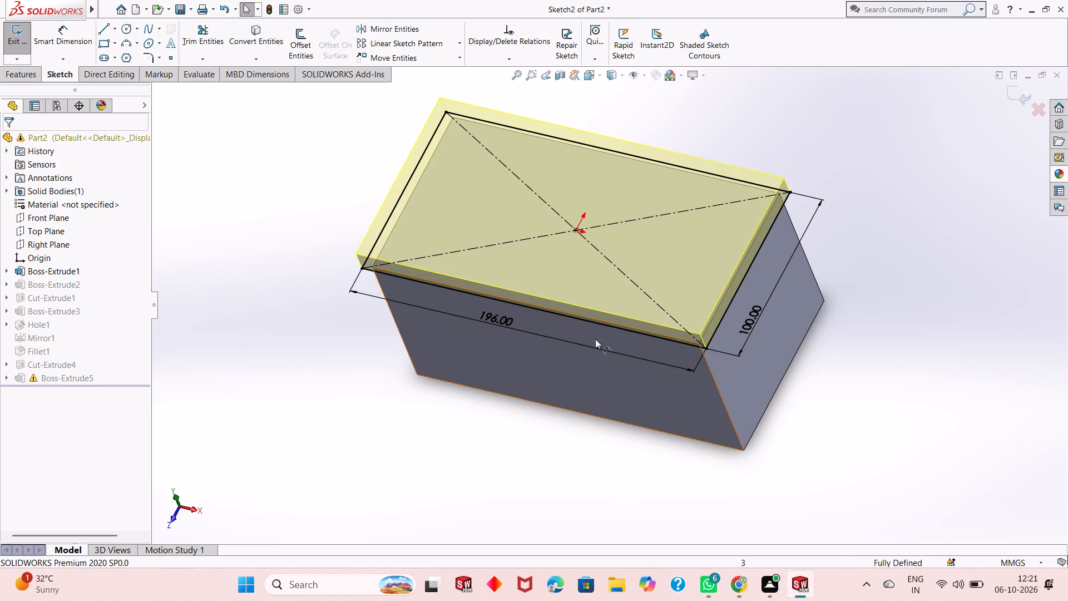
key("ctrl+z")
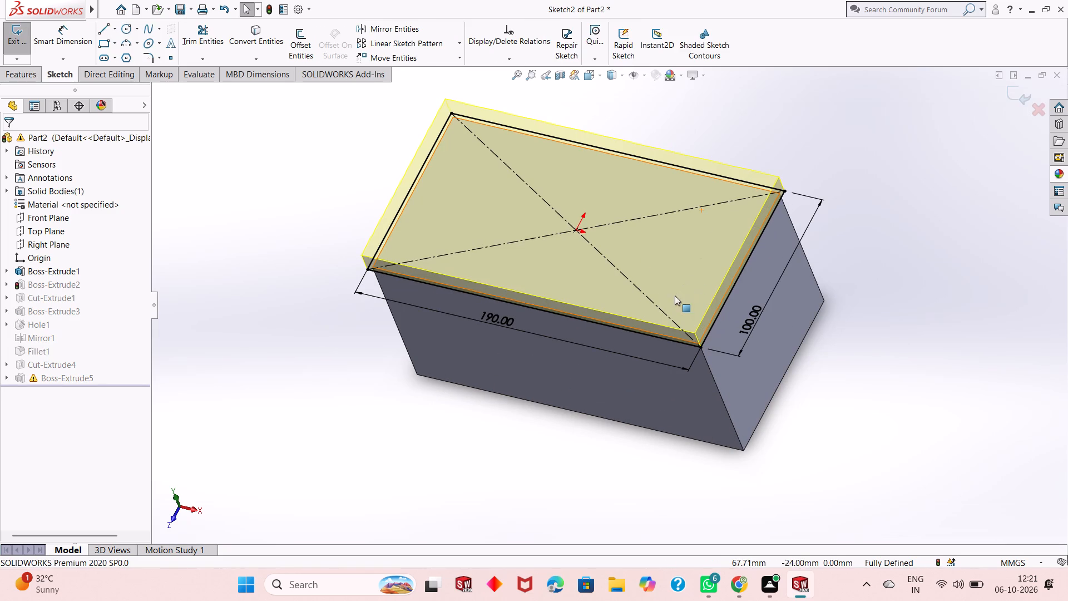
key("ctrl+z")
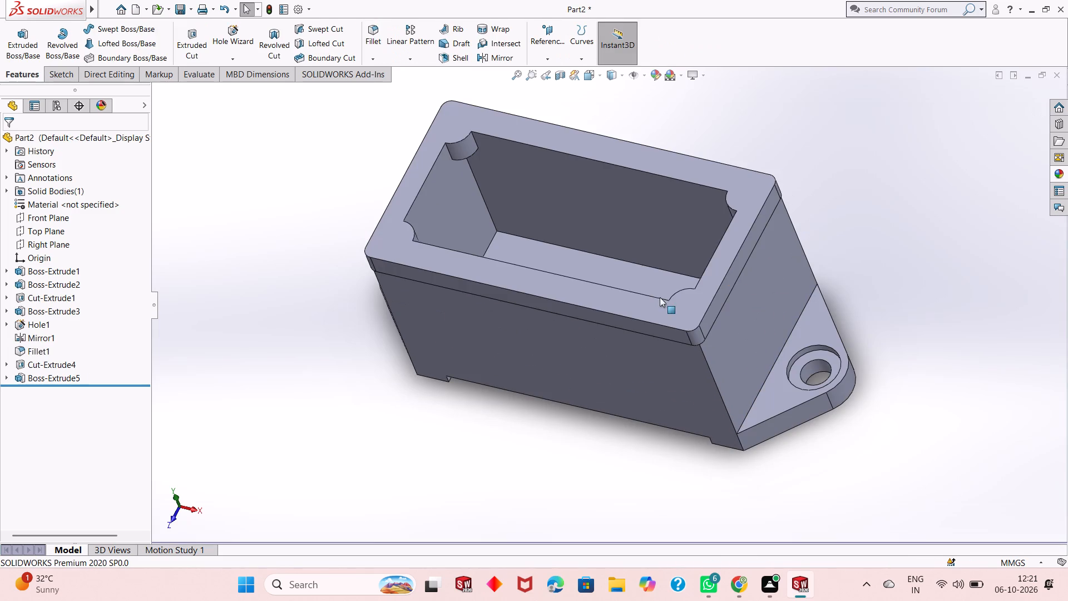
Examine the housing's rim overhang, pocket and corner bosses from the front, side and above.
middle_click_drag(614, 390, 654, 254)
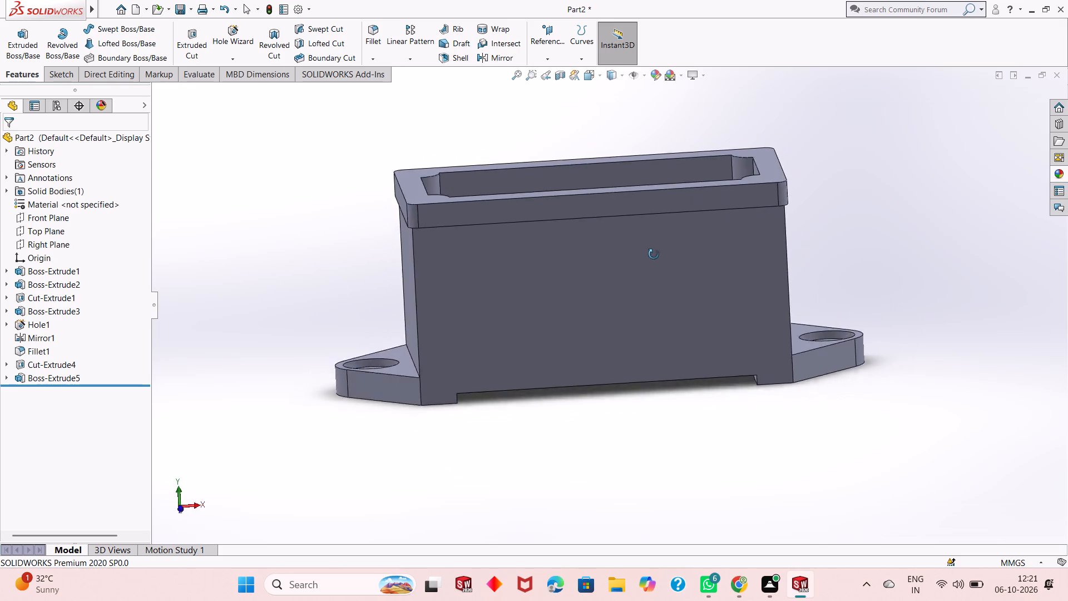
middle_click_drag(654, 254, 661, 392)
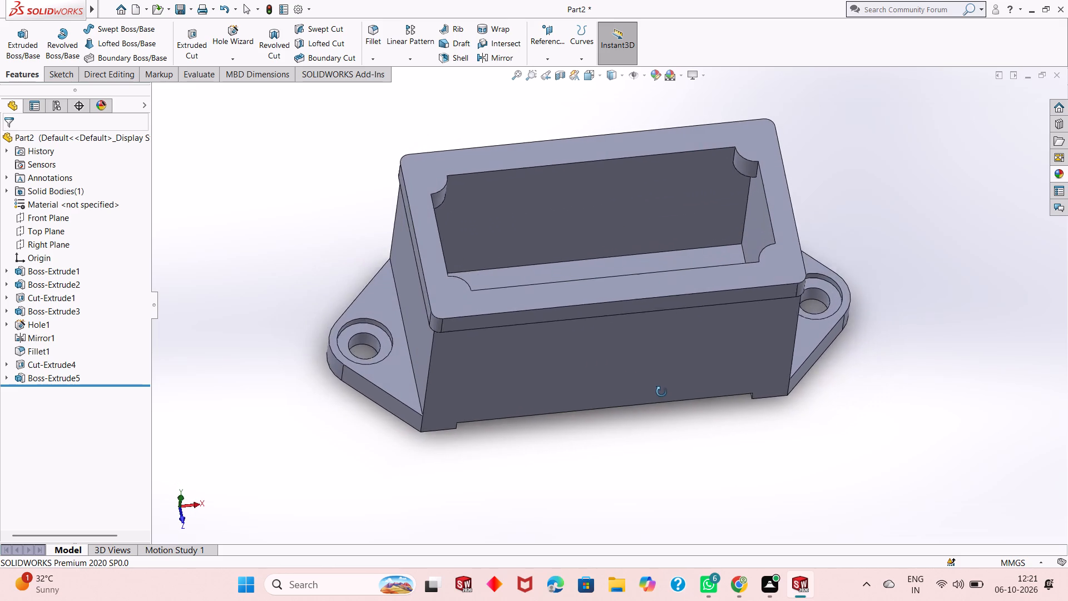
middle_click_drag(661, 392, 634, 445)
middle_click_drag(637, 294, 646, 318)
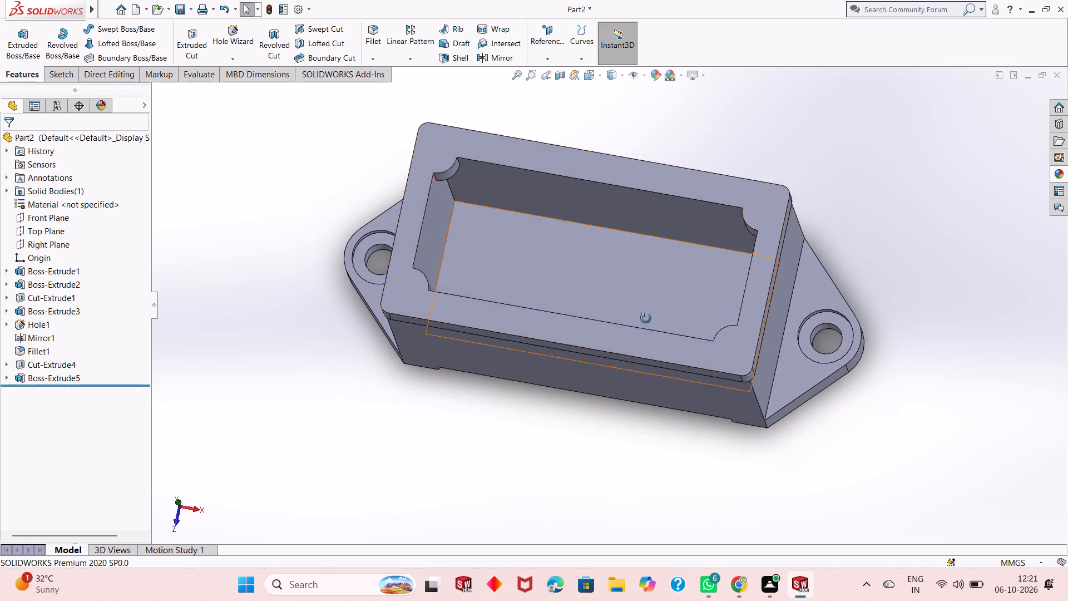
middle_click_drag(646, 318, 650, 288)
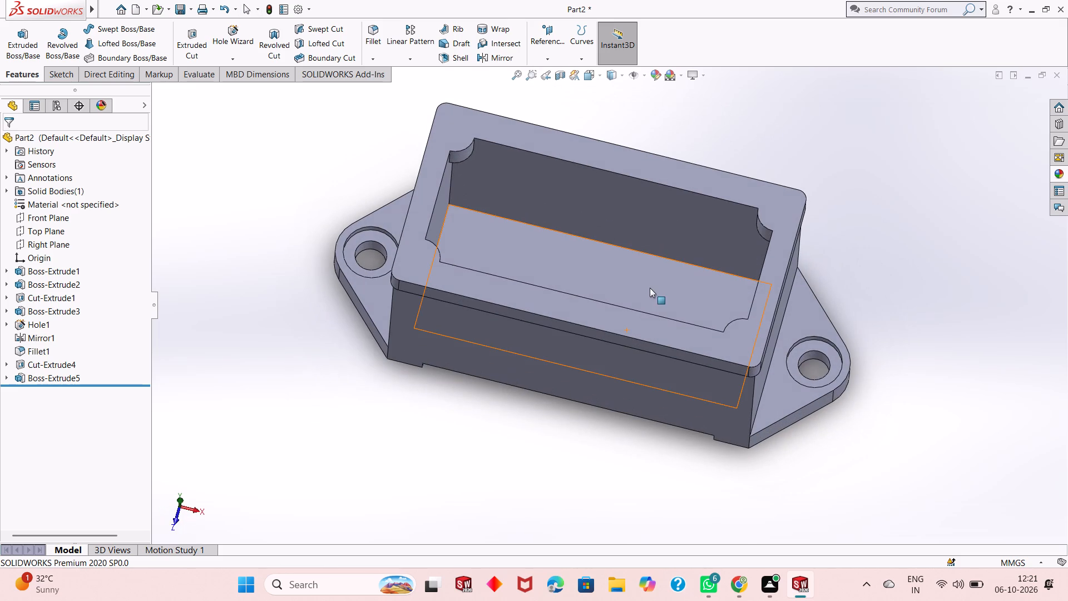
scroll(616, 262, "down", 1)
scroll(595, 286, "up", 2)
middle_click_drag(573, 317, 581, 218)
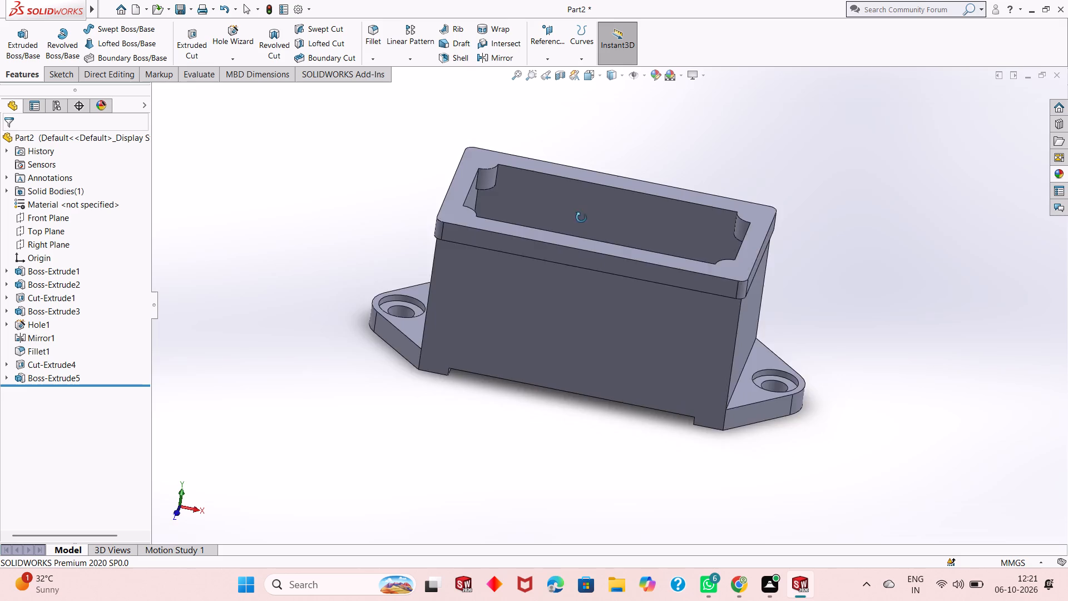
middle_click_drag(581, 218, 561, 376)
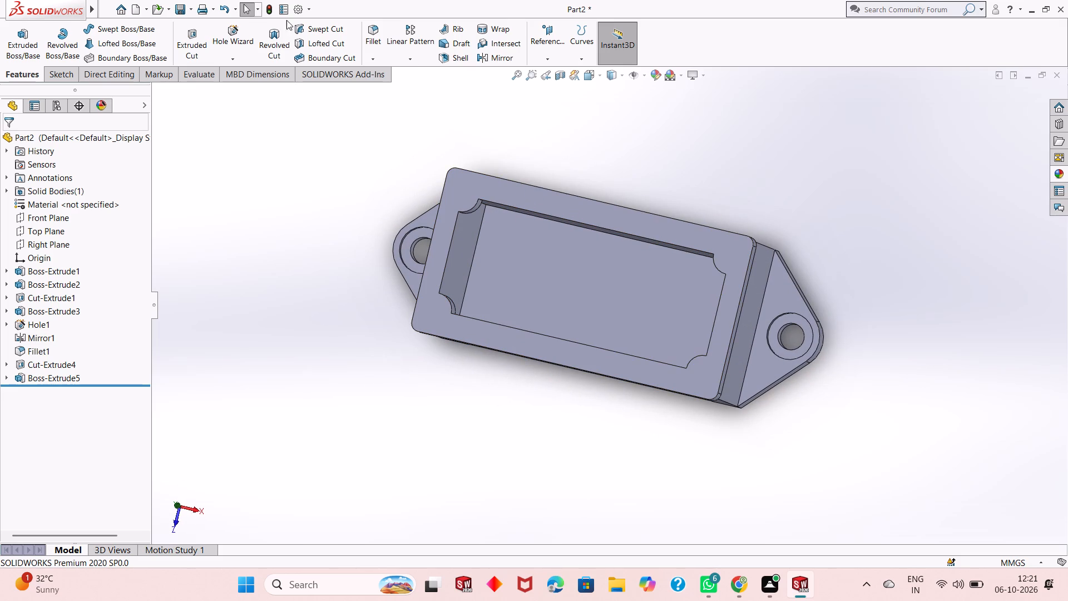
Start a Hole Wizard feature with the plain hole type, ISO dowel holes, and look through the available sizes.
left_click(240, 35)
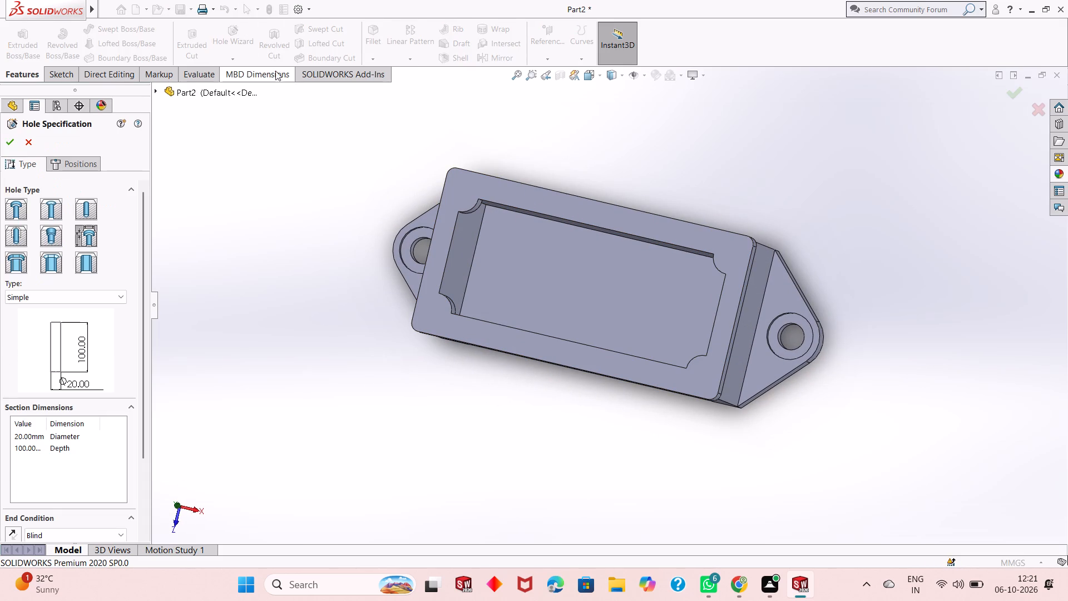
left_click(85, 203)
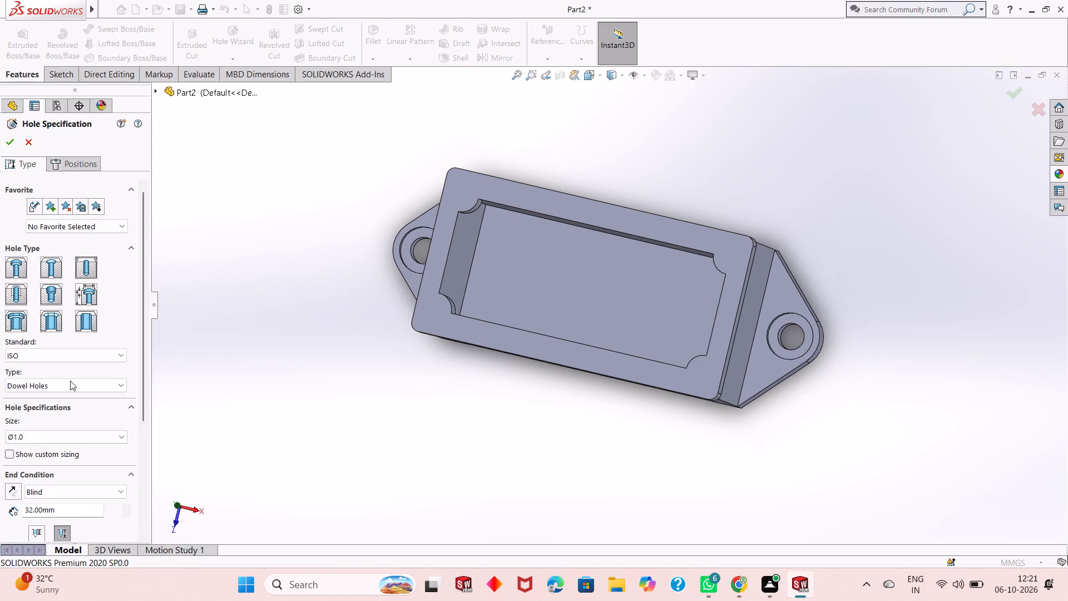
left_click(48, 442)
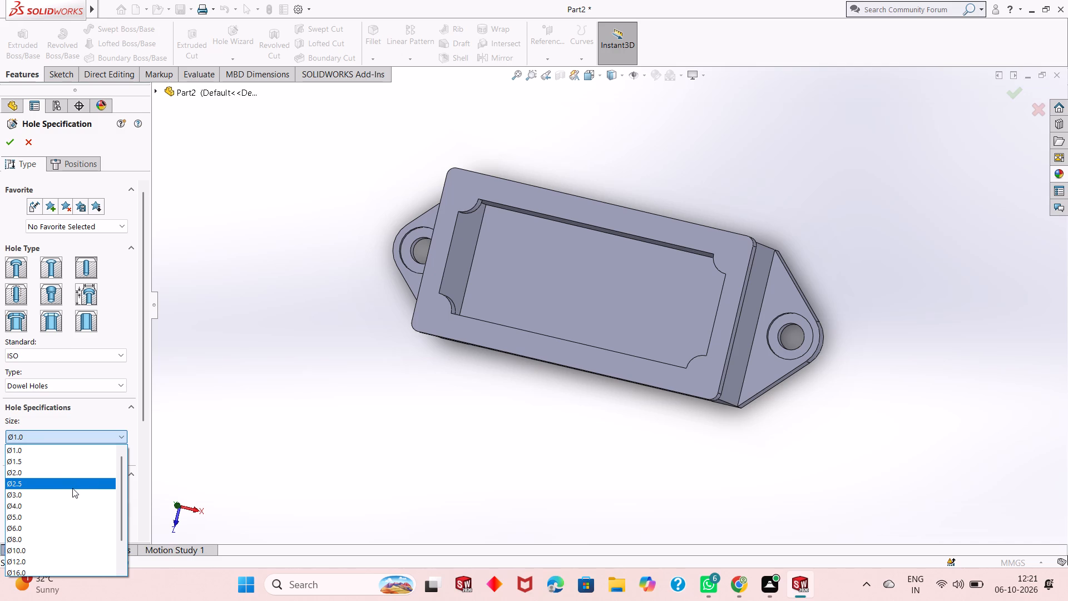
scroll(72, 488, "down", 1)
scroll(72, 488, "up", 1)
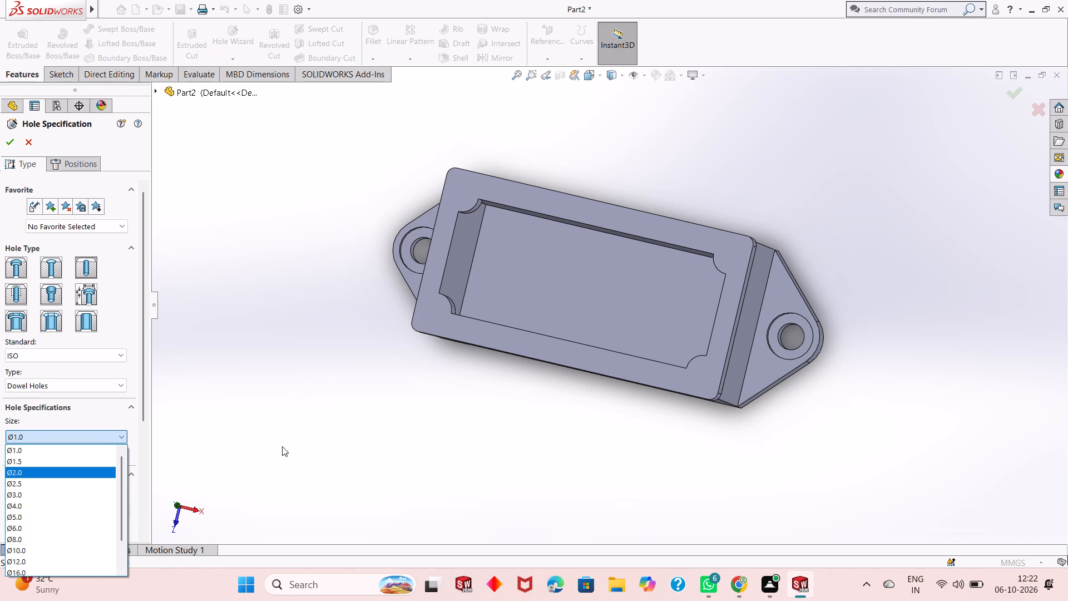
left_click(90, 436)
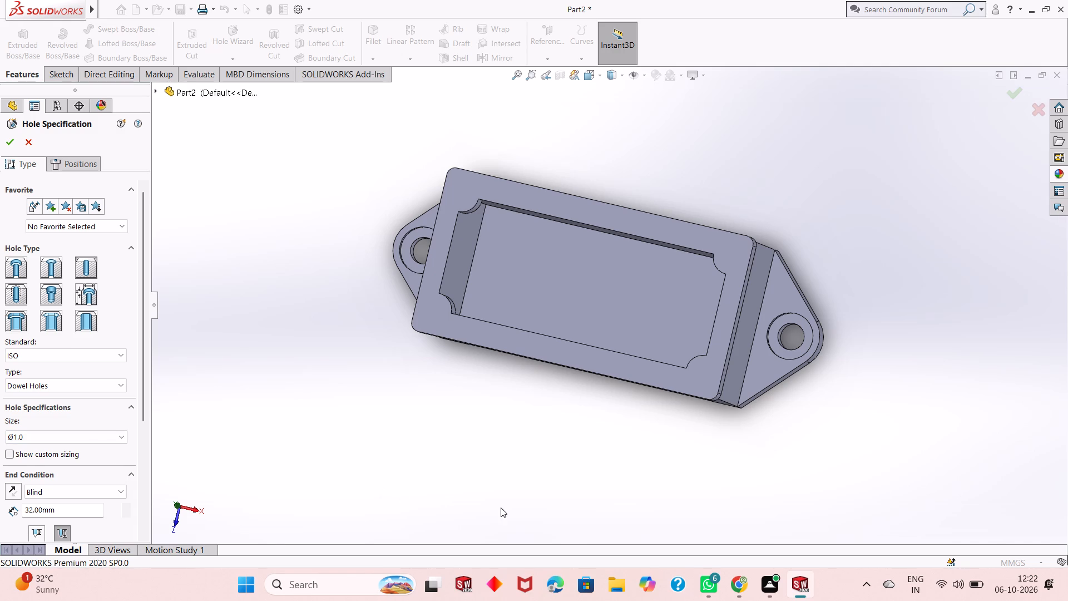
Examine the housing's top rim, pocket and corner bosses from several angles to judge the hole placement.
scroll(590, 349, "up", 2)
scroll(602, 327, "down", 2)
middle_click_drag(596, 425, 596, 353)
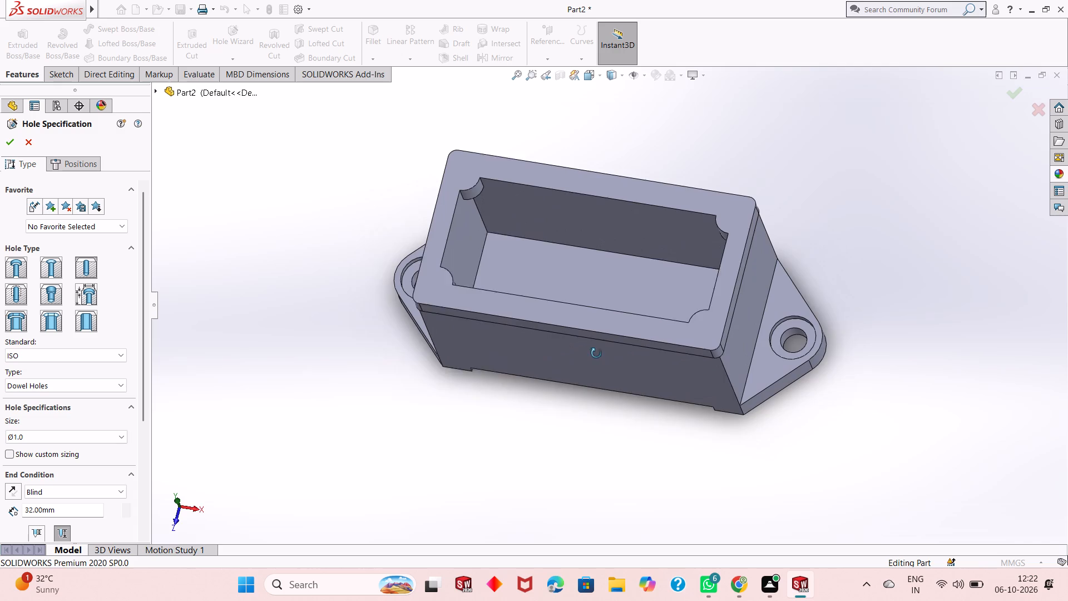
middle_click_drag(596, 353, 596, 348)
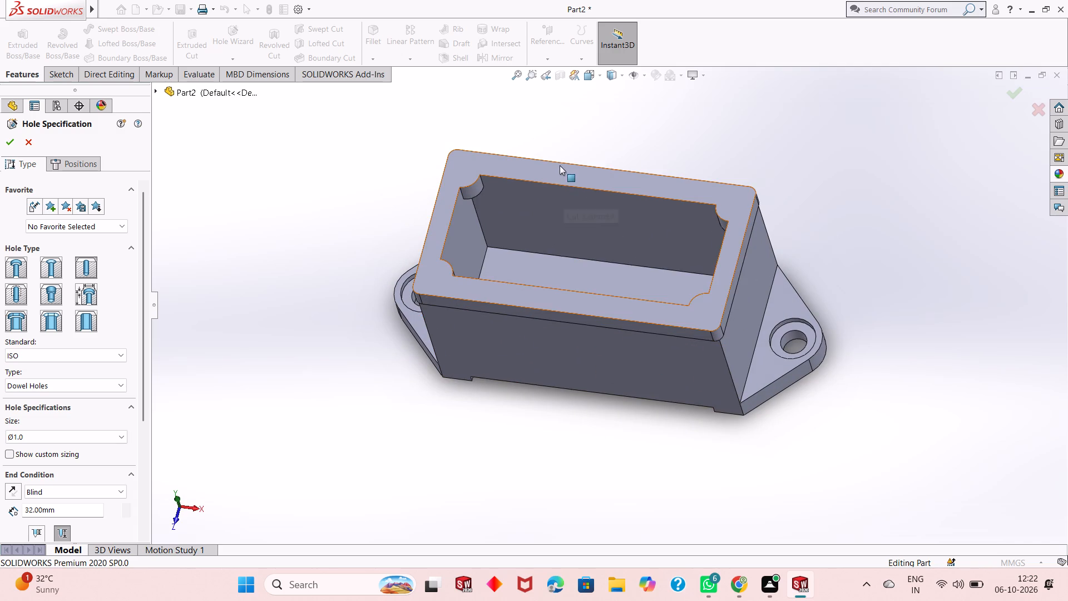
scroll(560, 165, "down", 1)
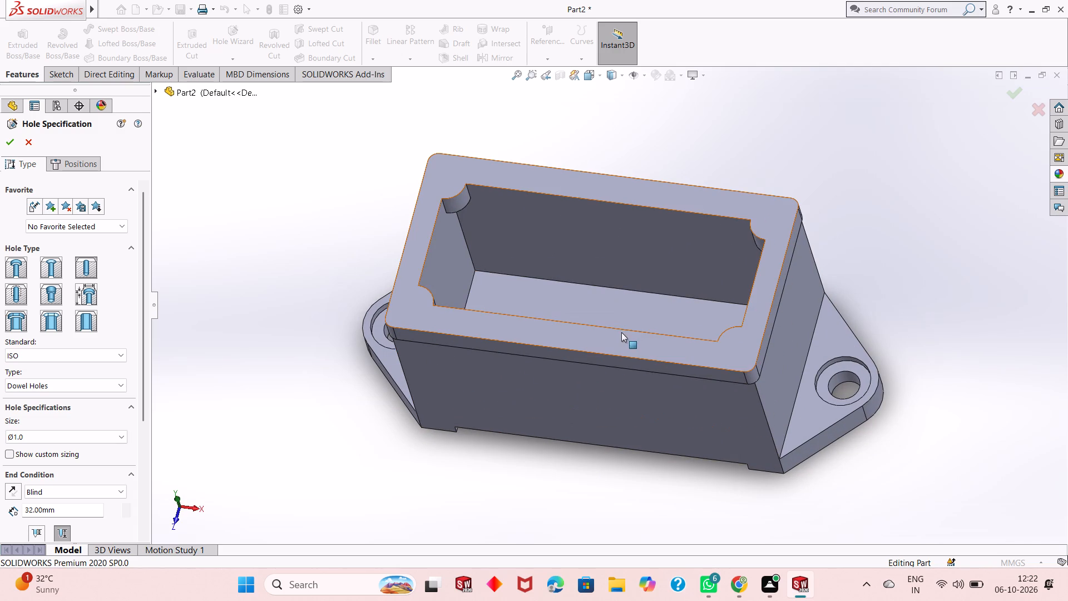
middle_click_drag(649, 306, 636, 349)
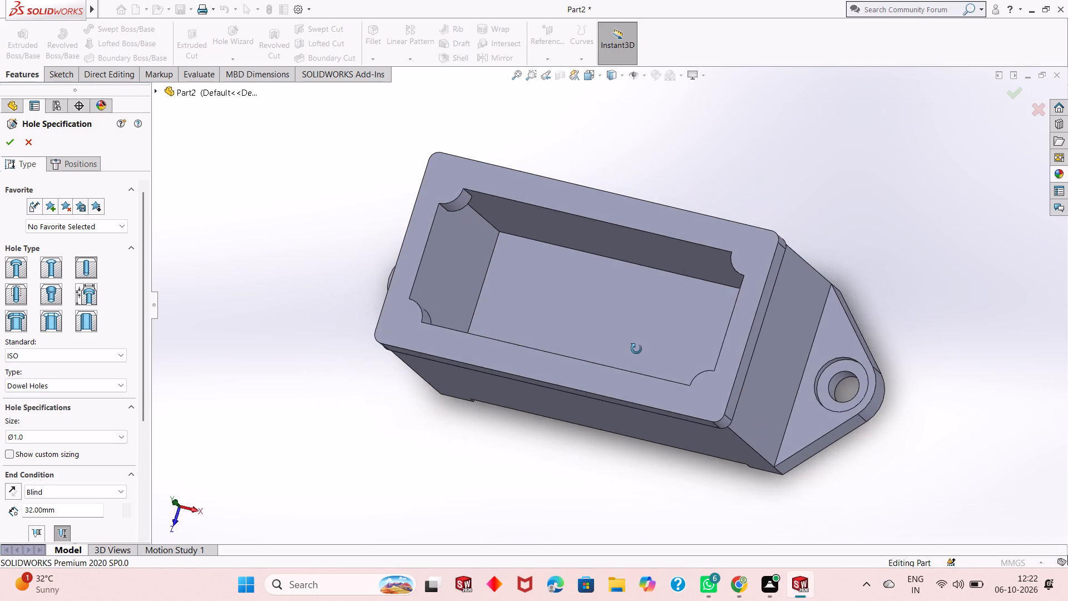
middle_click_drag(636, 349, 654, 292)
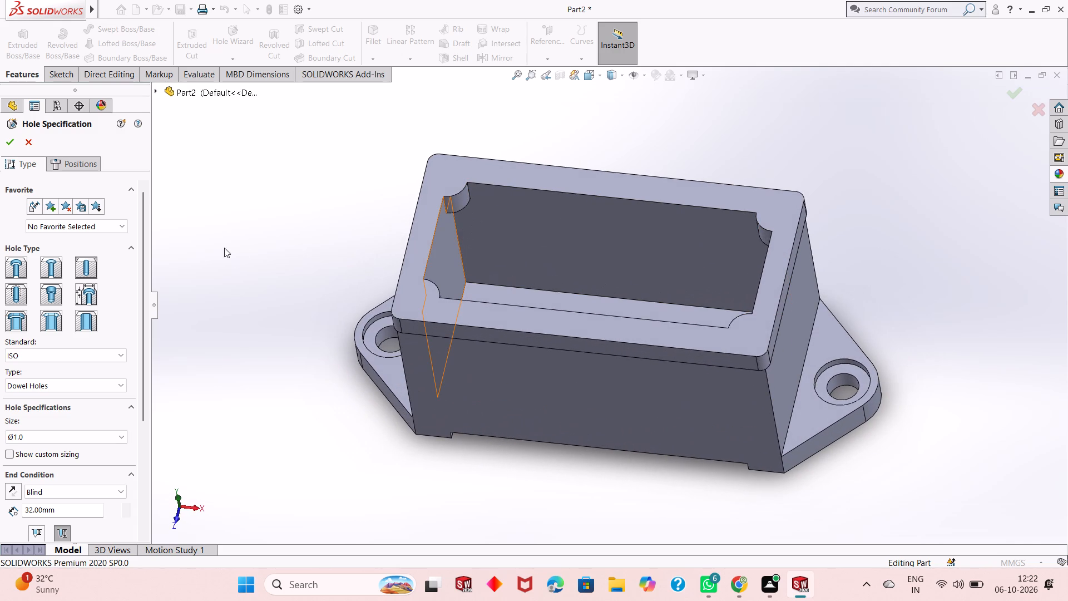
left_click(89, 267)
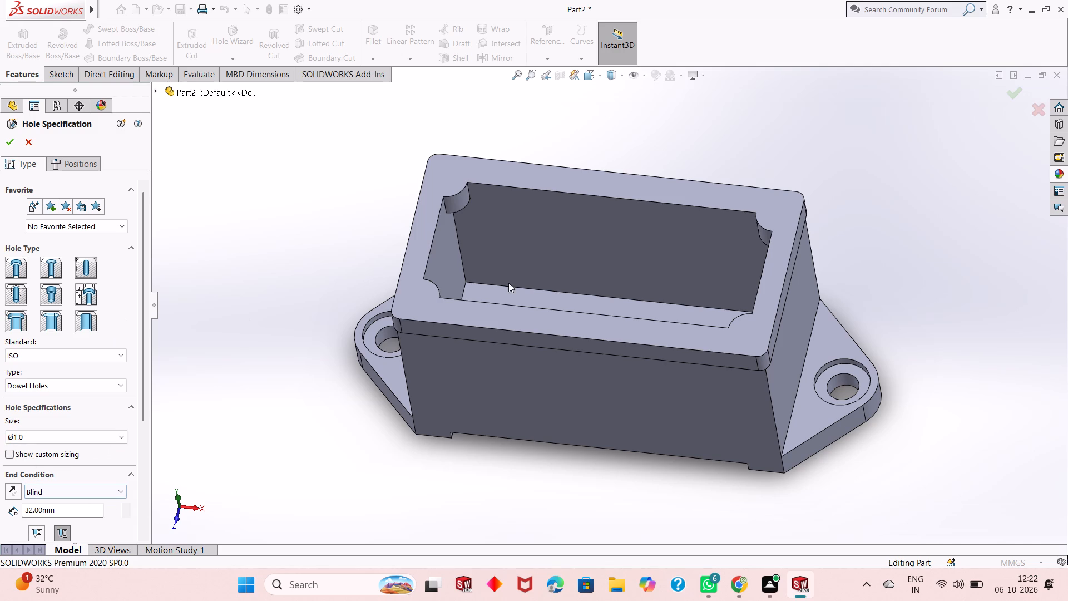
middle_click_drag(452, 416, 456, 416)
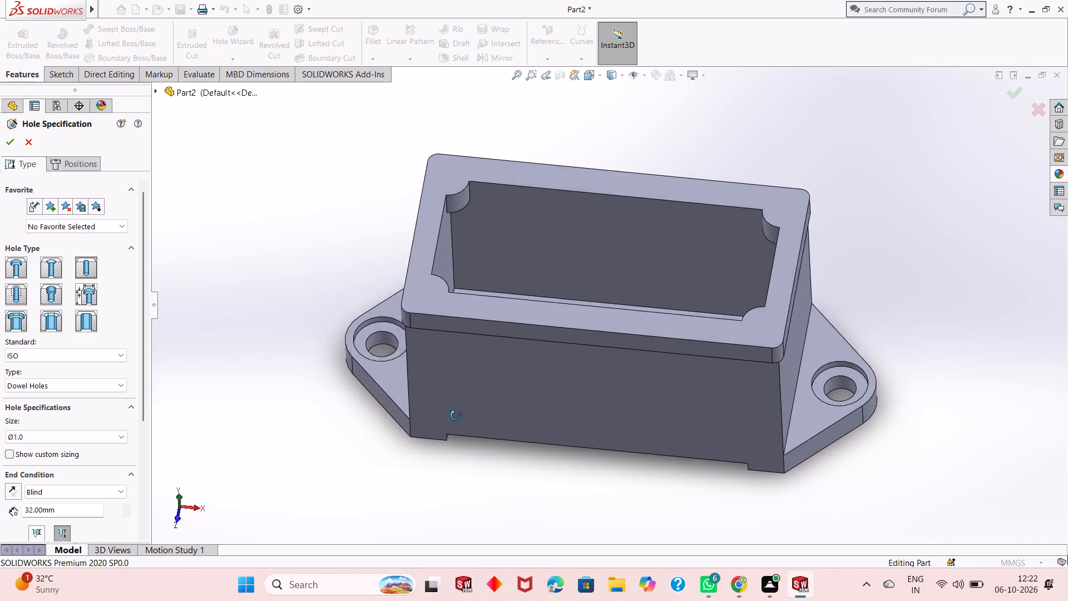
middle_click_drag(456, 416, 456, 457)
scroll(708, 323, "down", 1)
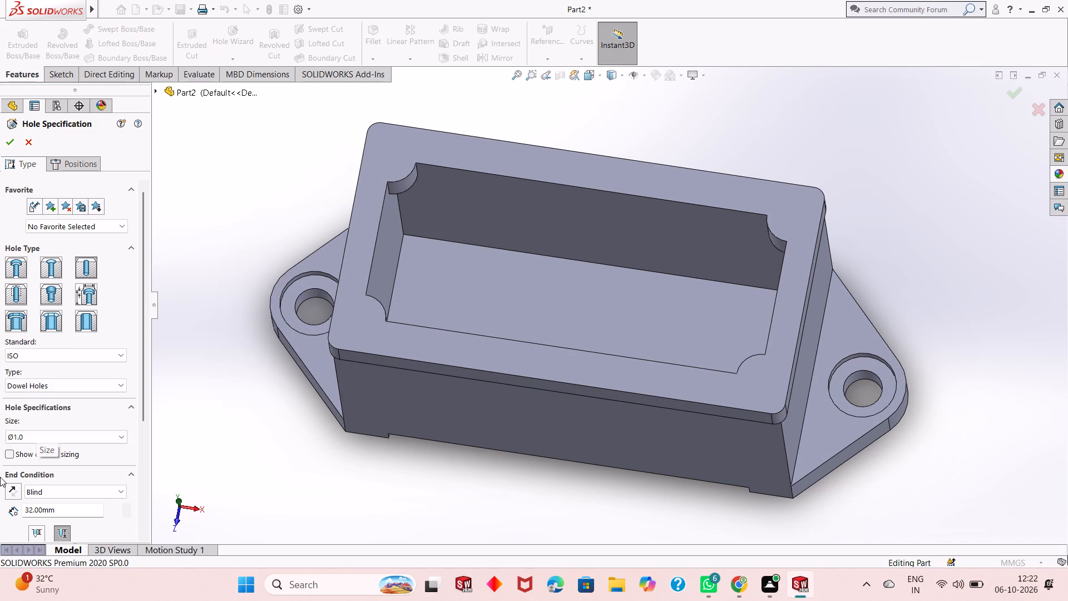
Set the dowel hole size to Ø10.0 and its blind depth to 14 mm.
left_click(46, 440)
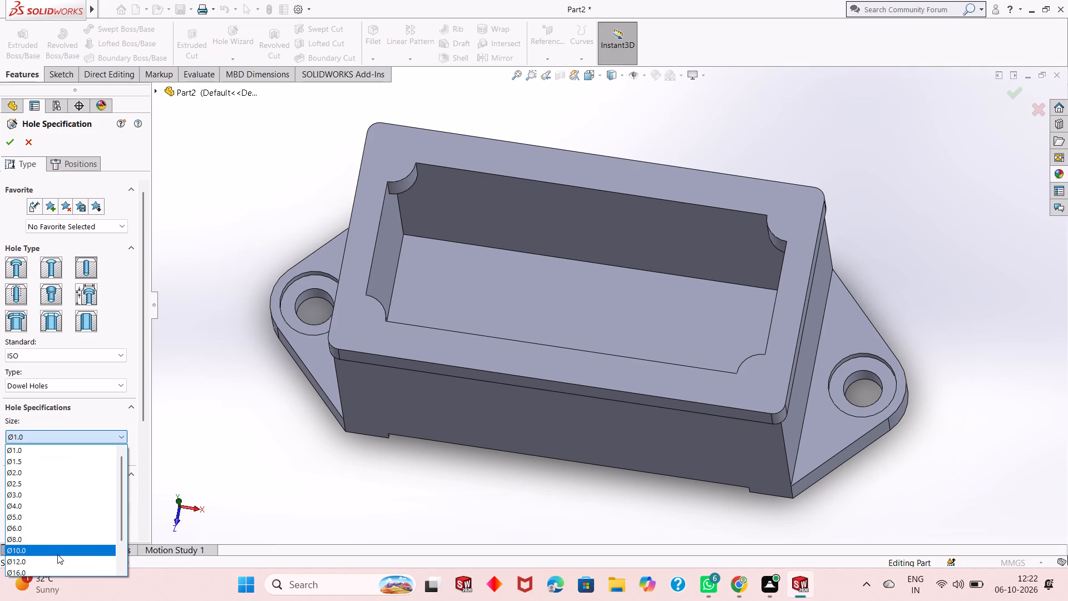
left_click(38, 553)
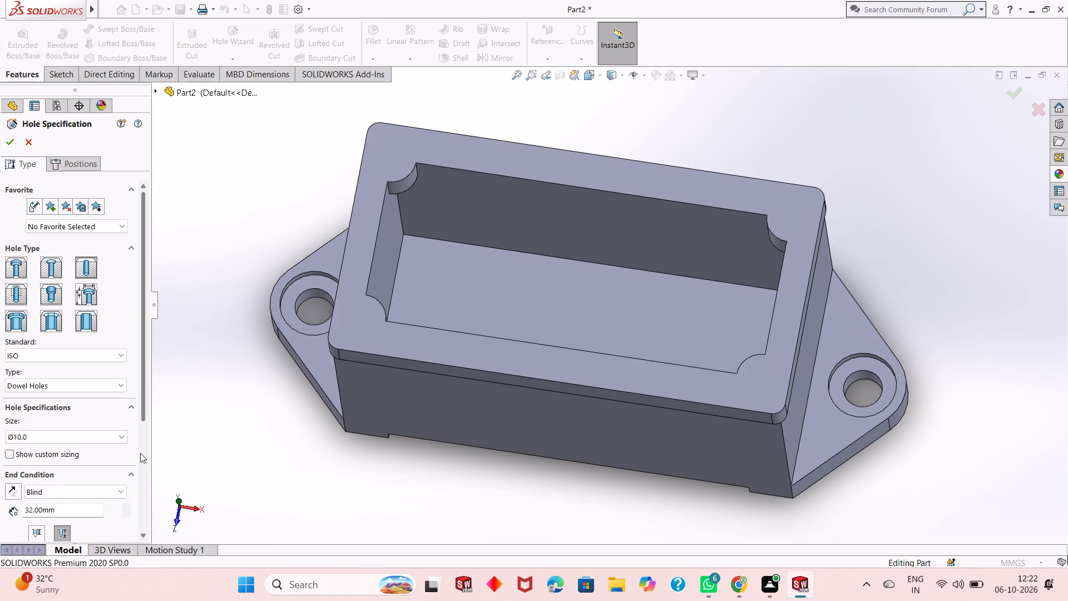
scroll(140, 454, "down", 1)
double_click(55, 416)
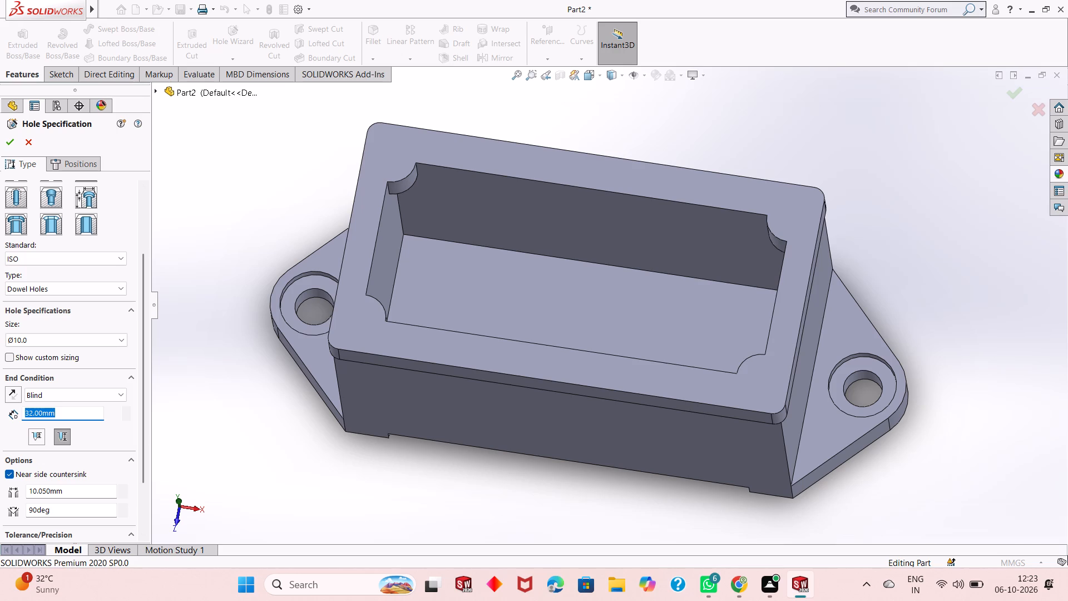
type("14")
key("Return")
scroll(150, 413, "down", 2)
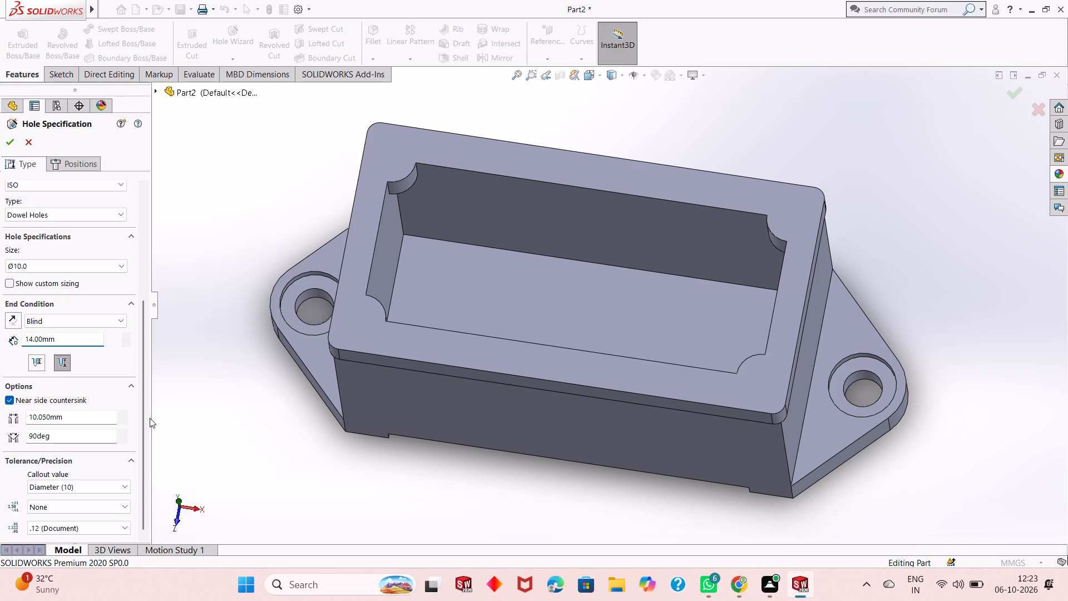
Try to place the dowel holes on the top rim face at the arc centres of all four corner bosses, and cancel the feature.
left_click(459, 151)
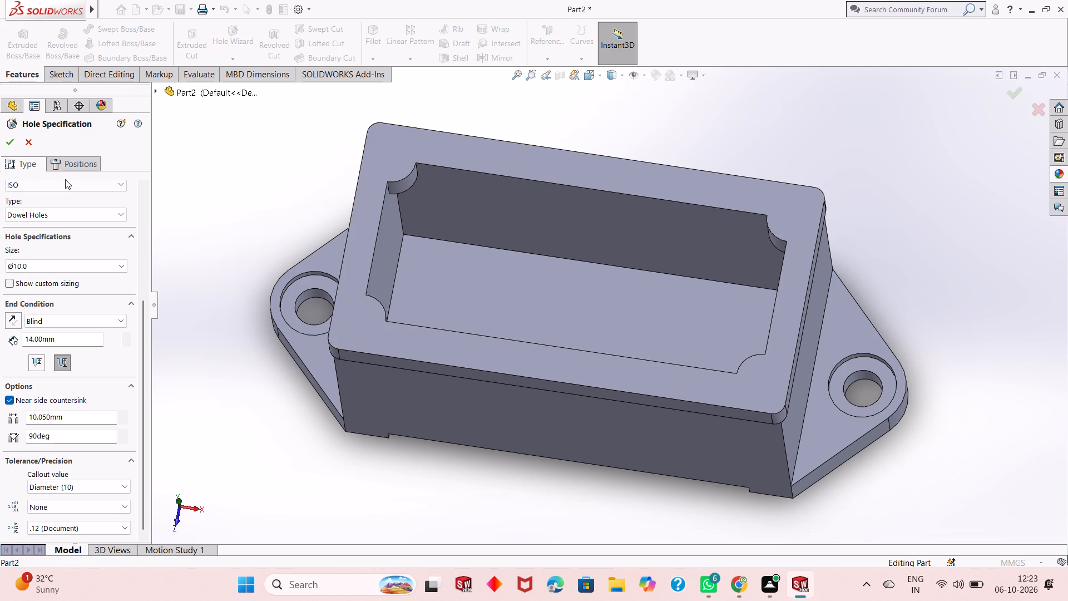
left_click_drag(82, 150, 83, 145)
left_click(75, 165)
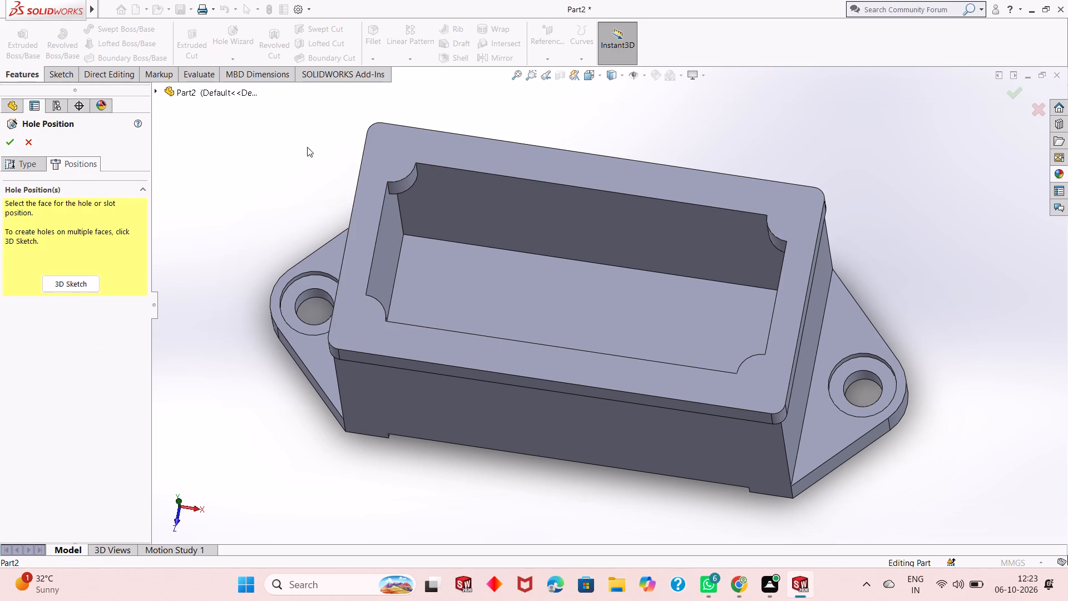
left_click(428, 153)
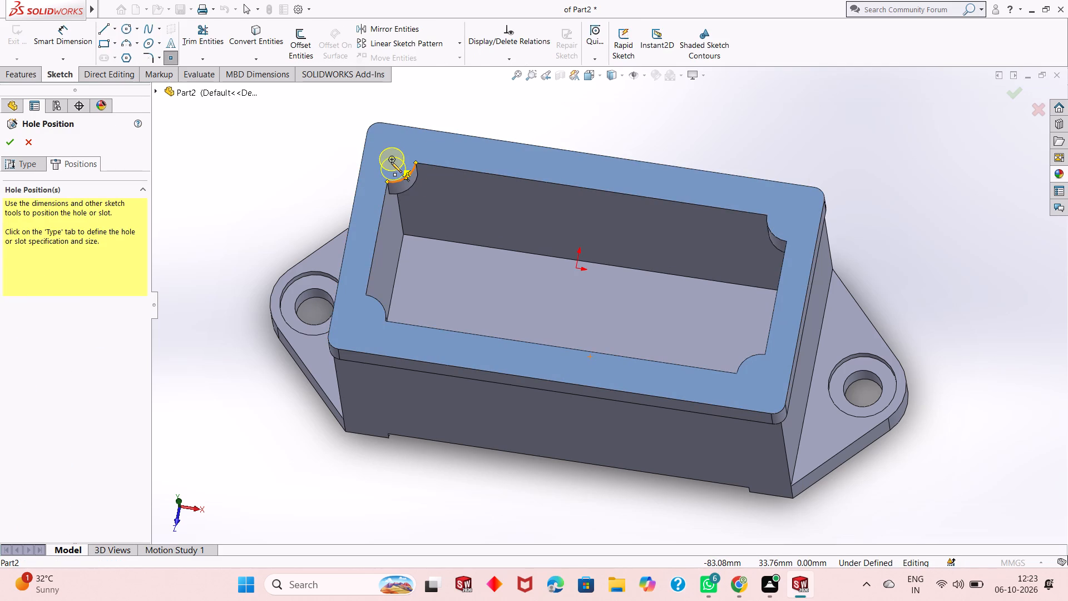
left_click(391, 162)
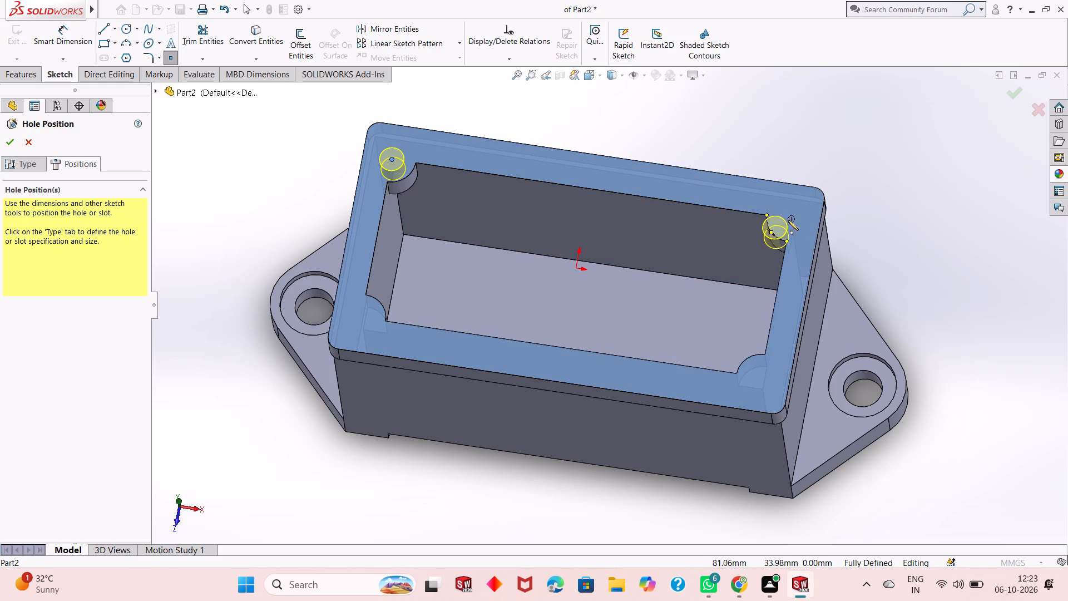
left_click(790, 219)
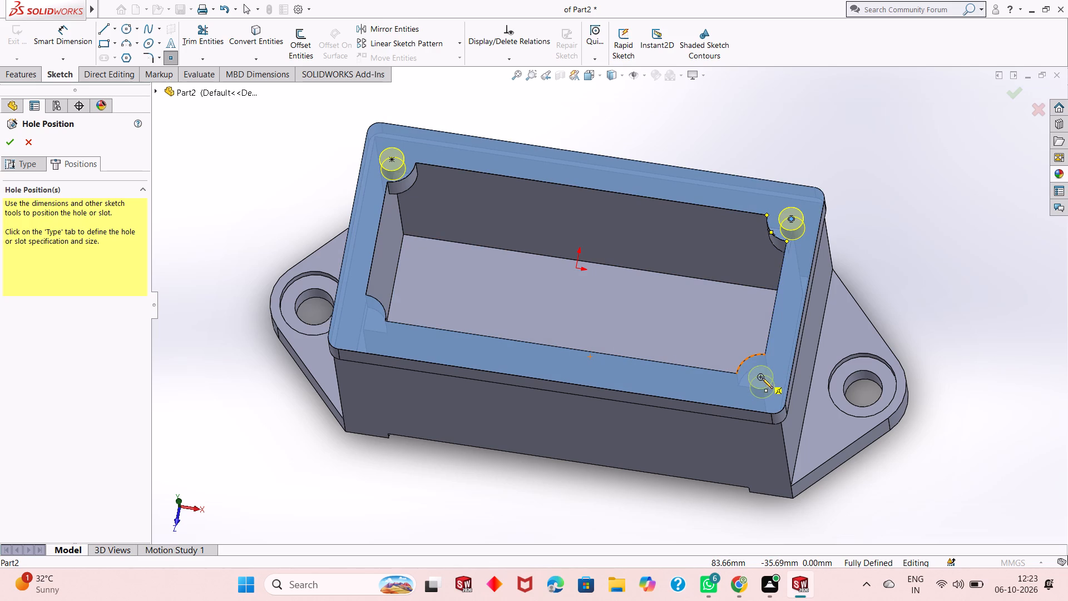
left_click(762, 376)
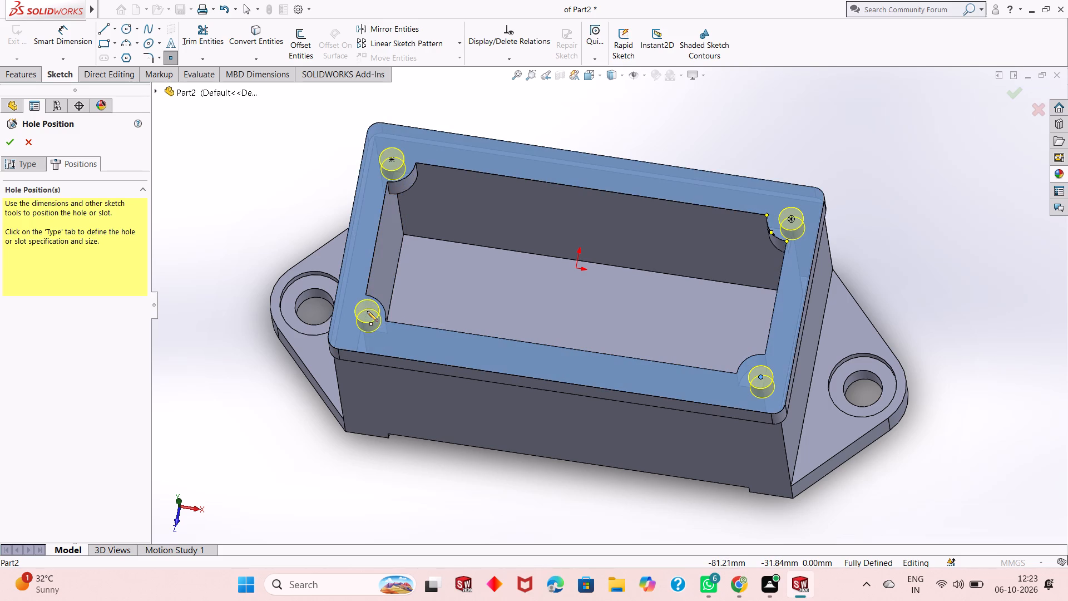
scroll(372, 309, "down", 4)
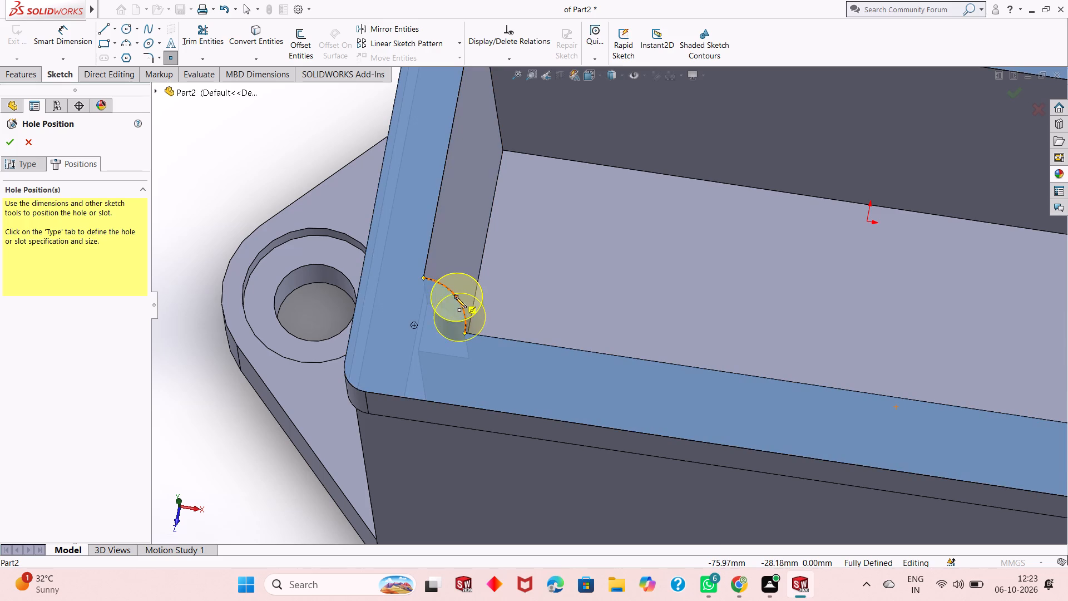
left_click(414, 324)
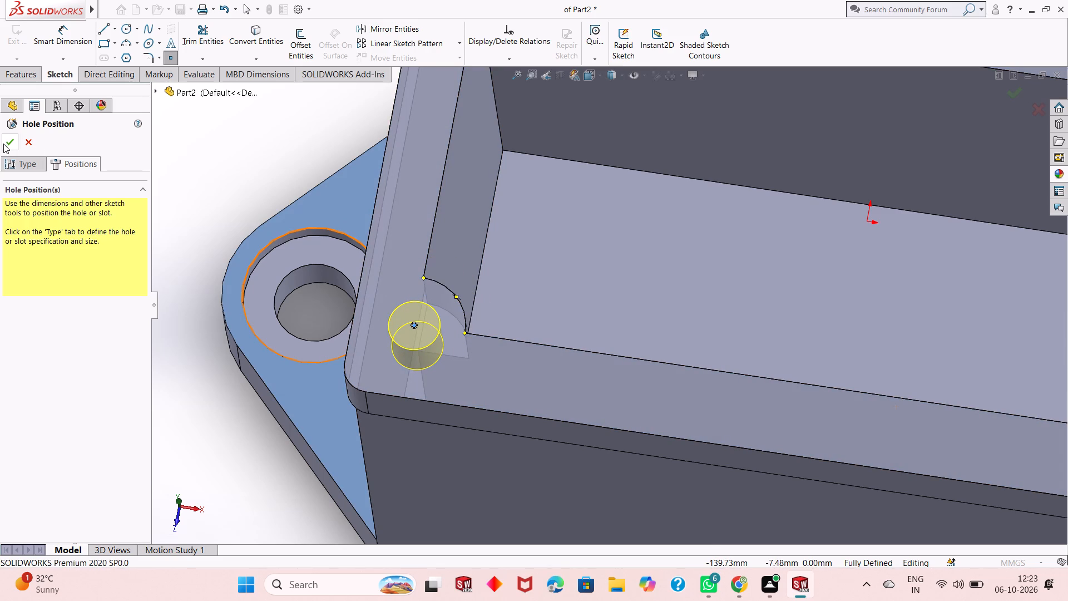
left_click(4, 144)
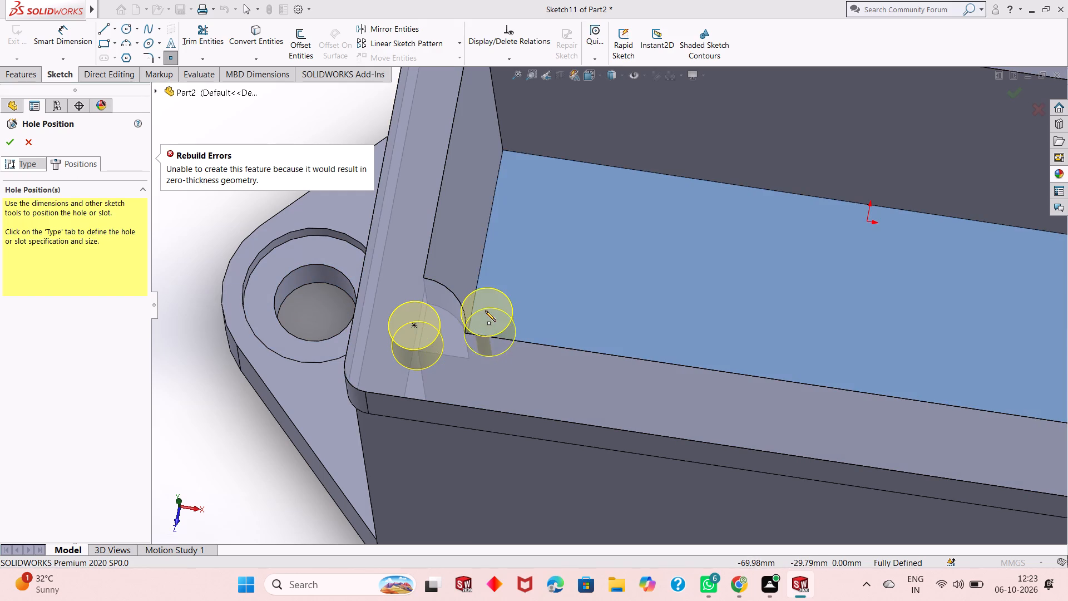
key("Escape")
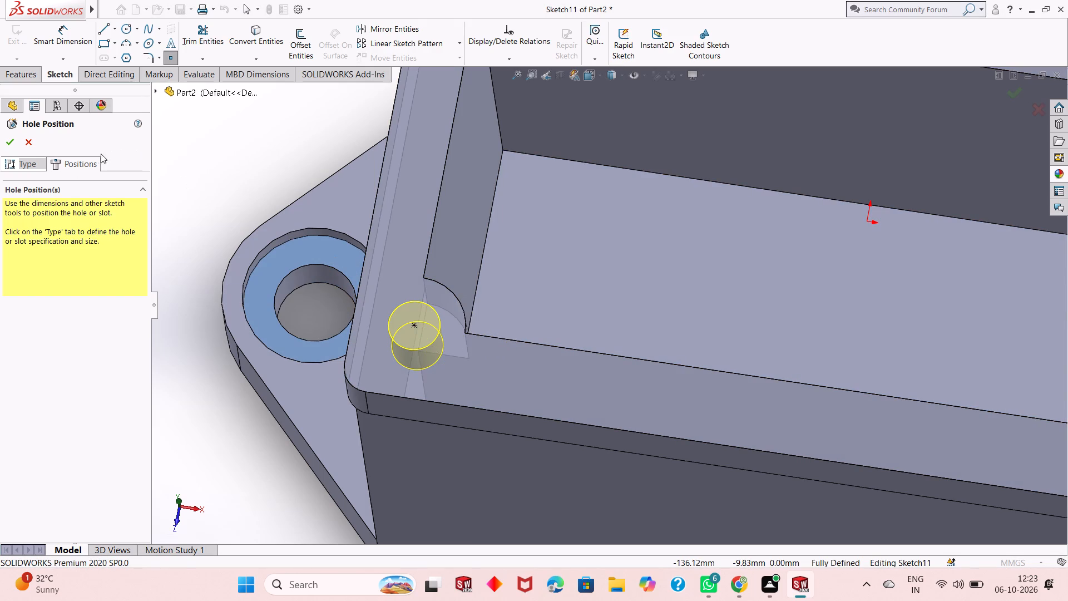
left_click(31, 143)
Restart the Hole Wizard with the Ø10.0 ISO dowel hole and set its blind depth to 10 mm.
scroll(459, 306, "up", 2)
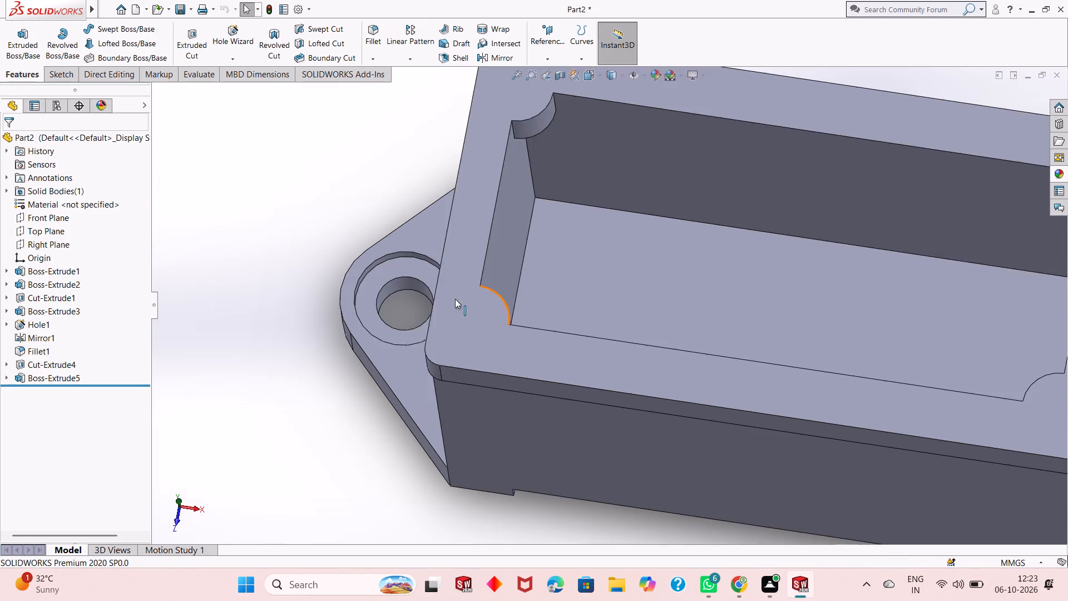
scroll(455, 299, "up", 4)
scroll(852, 242, "down", 1)
key("Escape")
key("Escape")
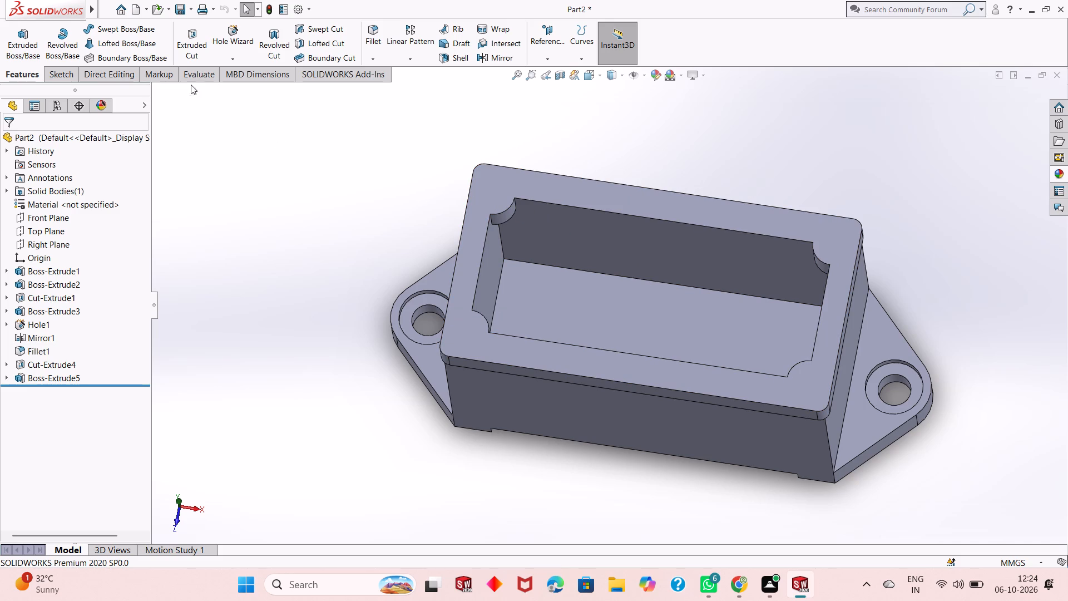
left_click(234, 37)
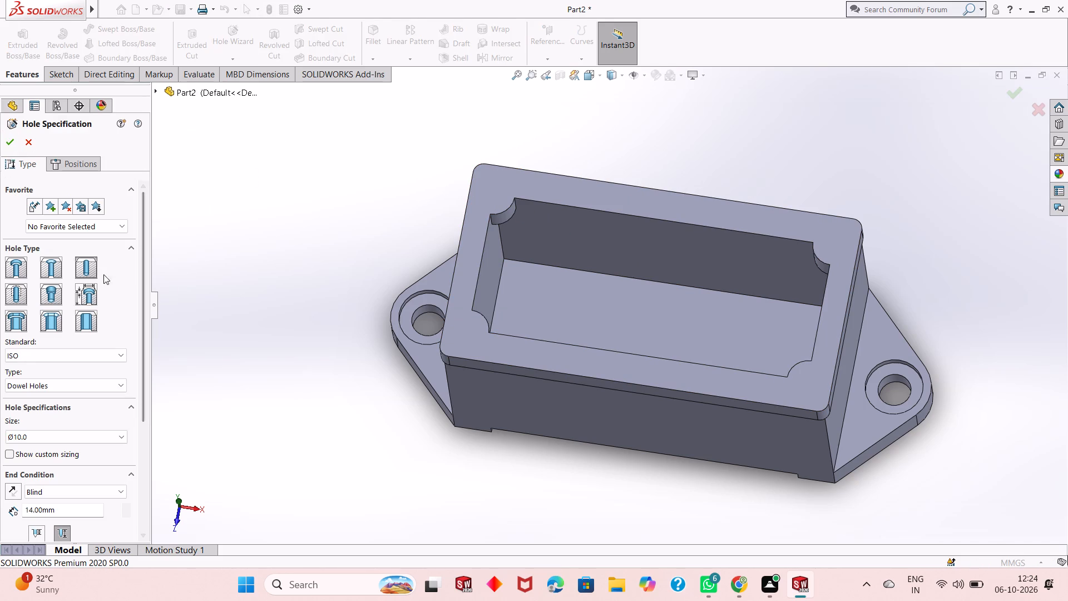
left_click(87, 265)
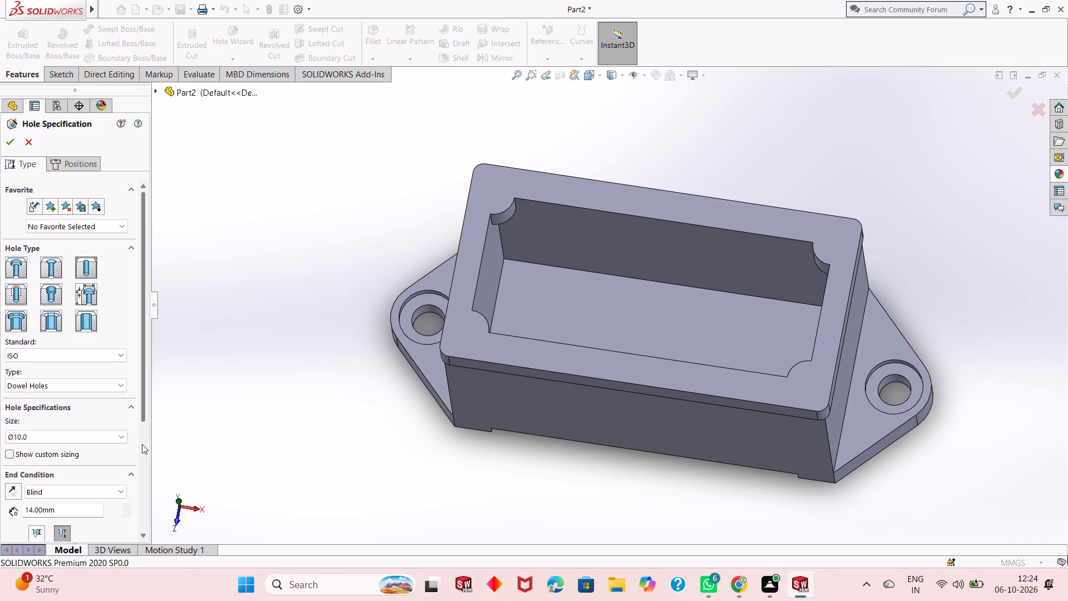
scroll(143, 445, "down", 3)
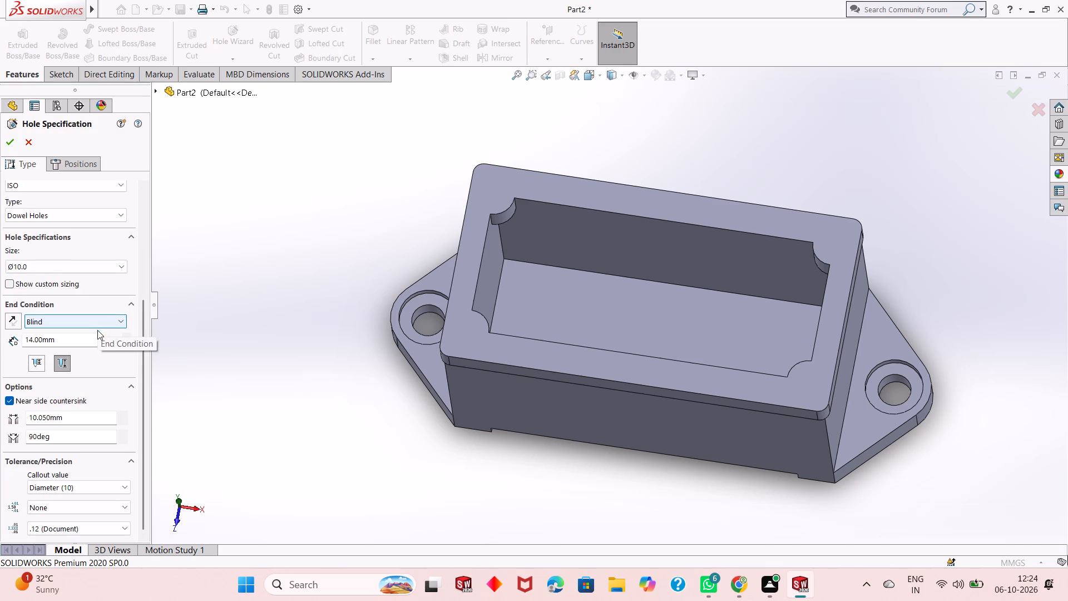
double_click(75, 345)
type("10")
key("Return")
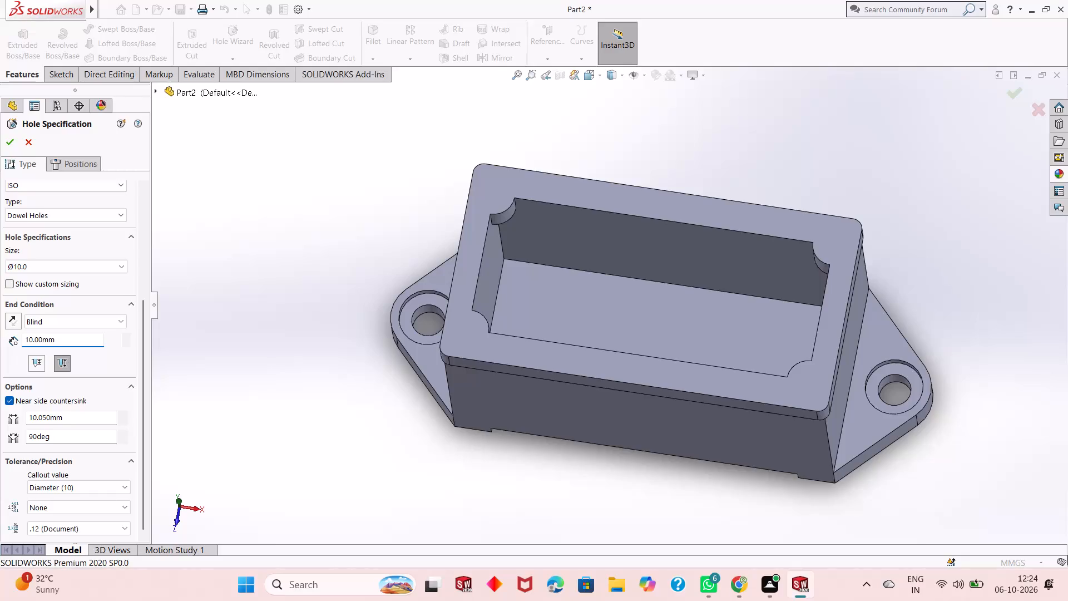
Set the dowel hole's blind depth to be measured up to the shoulder.
left_click(37, 361)
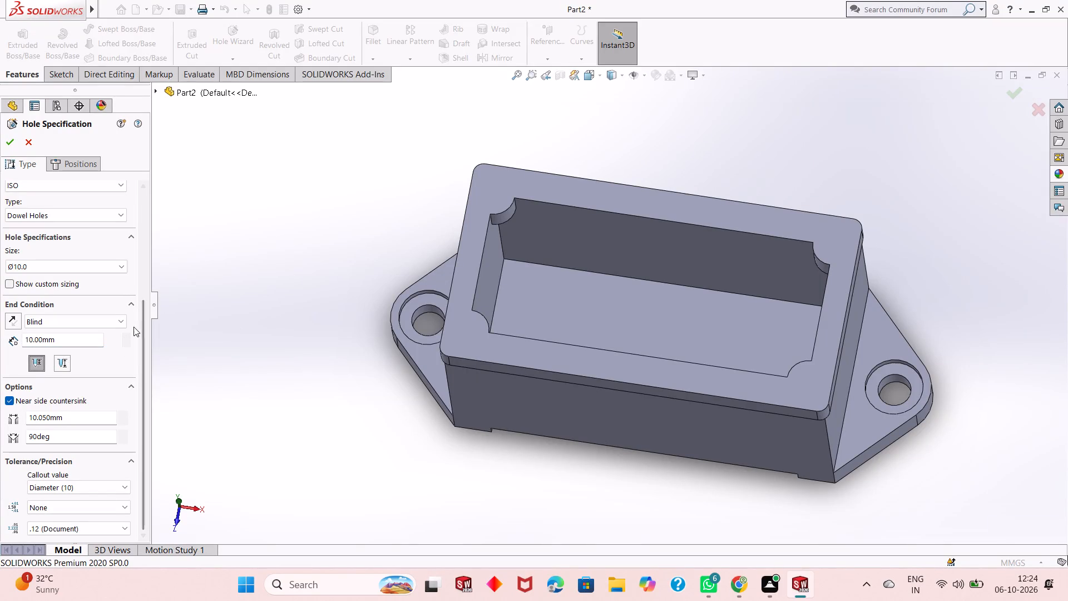
Place dowel holes on the top rim face at the arc centres of the two corner bosses on the negative-X end.
left_click(89, 162)
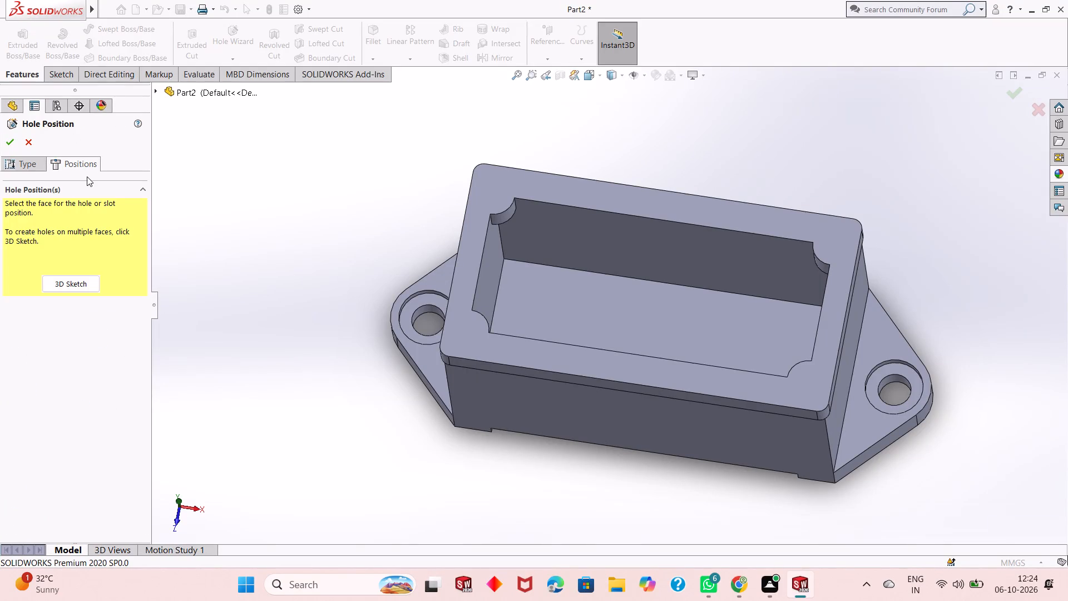
left_click(602, 193)
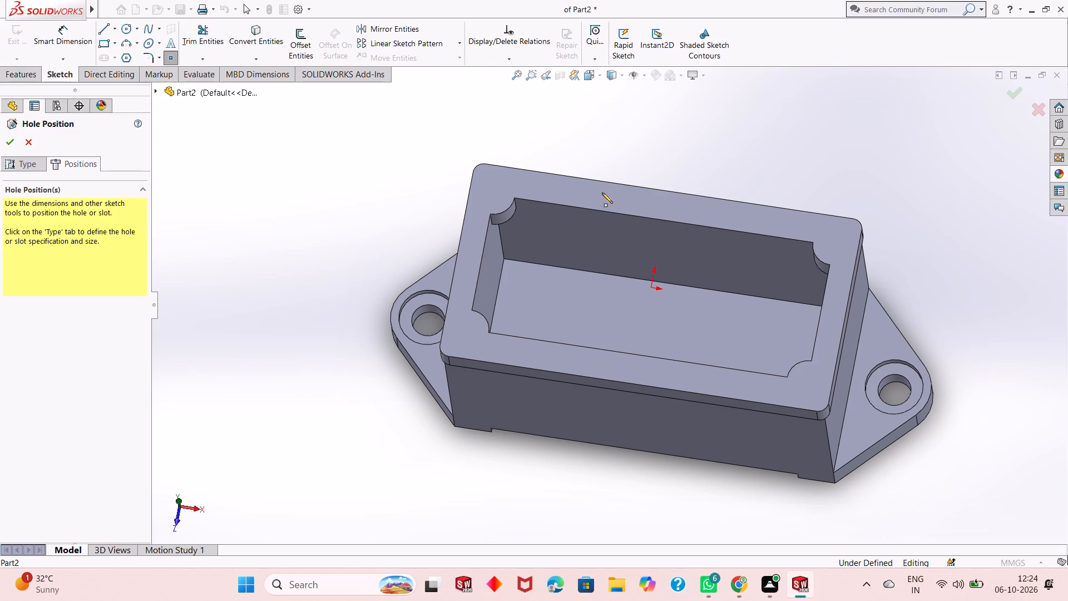
scroll(482, 322, "down", 3)
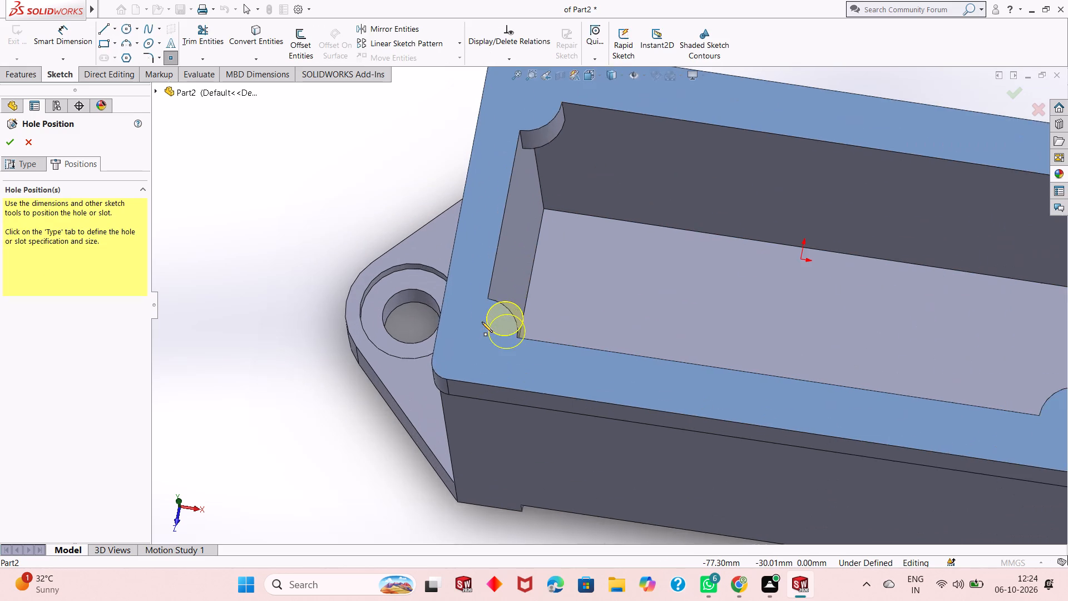
scroll(482, 322, "down", 3)
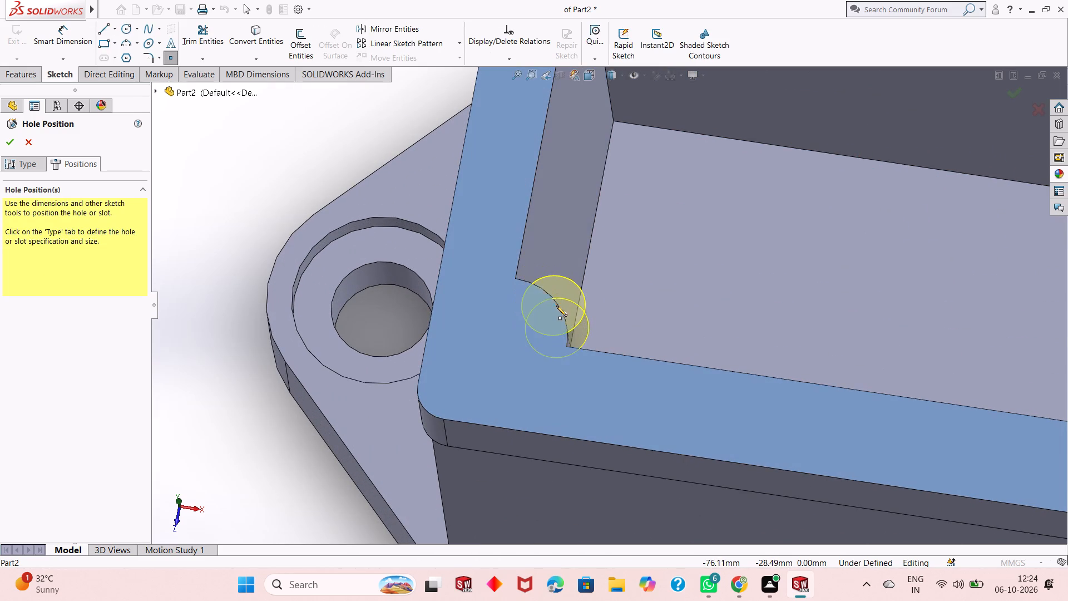
left_click(503, 337)
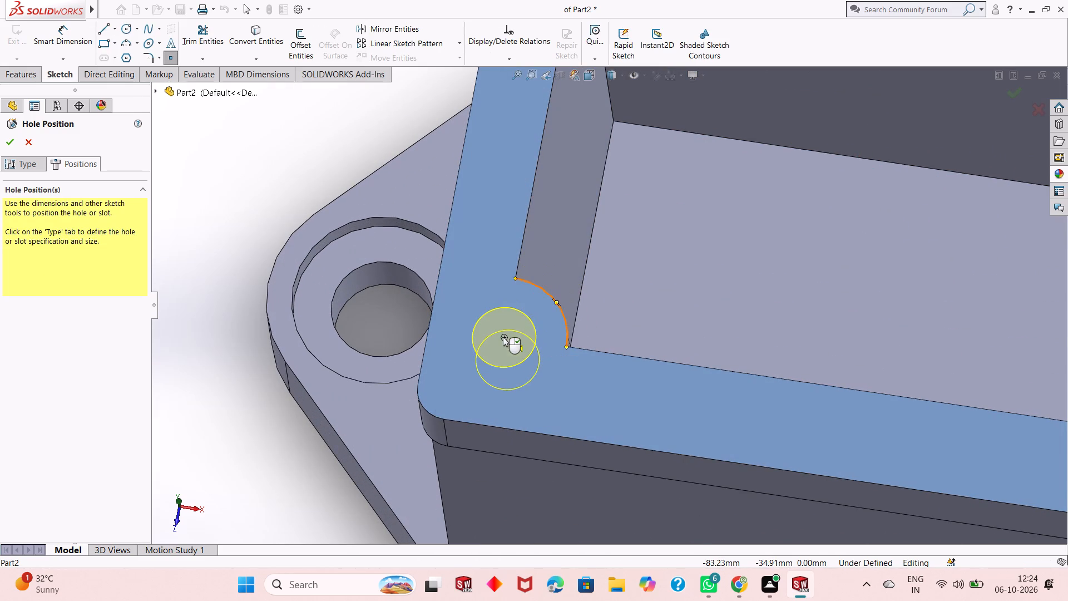
scroll(535, 276, "up", 6)
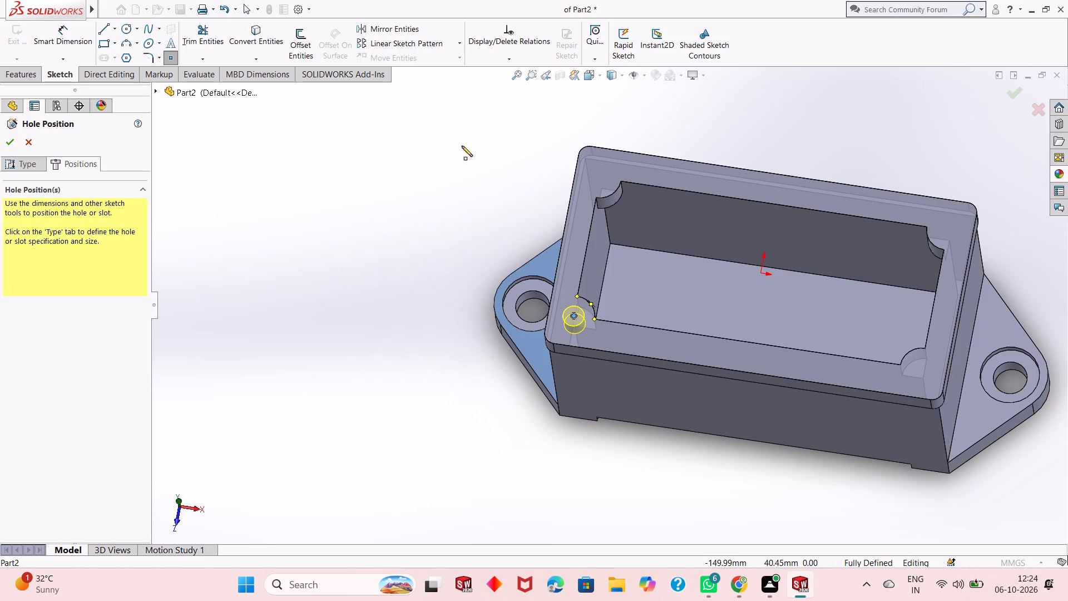
scroll(607, 171, "down", 10)
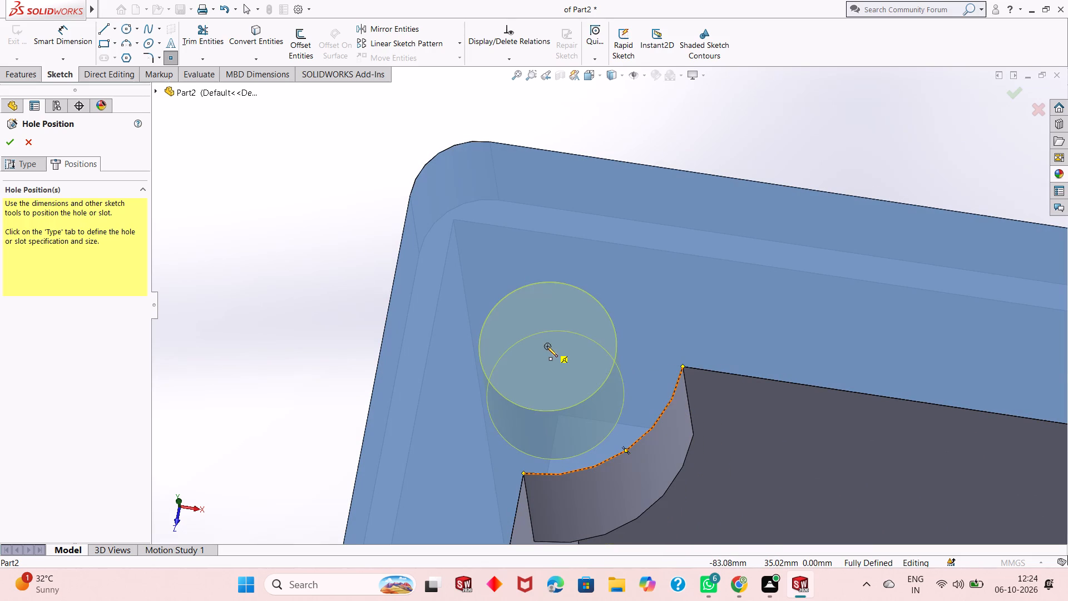
left_click(547, 346)
Place the other two dowel holes at the arc centres of the positive-X corner bosses and finish the hole feature.
scroll(423, 377, "up", 2)
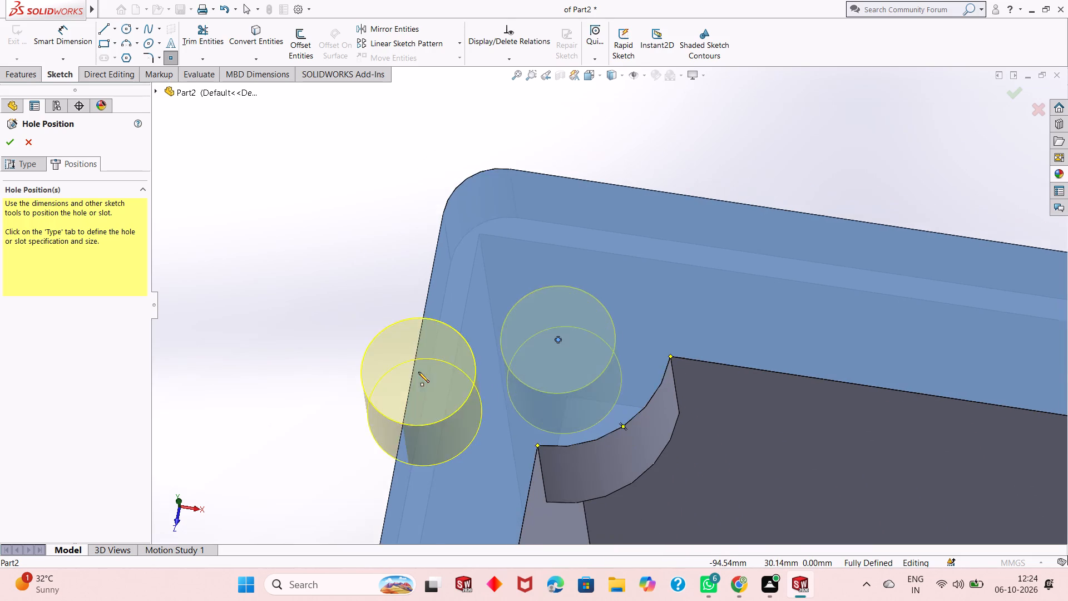
scroll(418, 372, "up", 11)
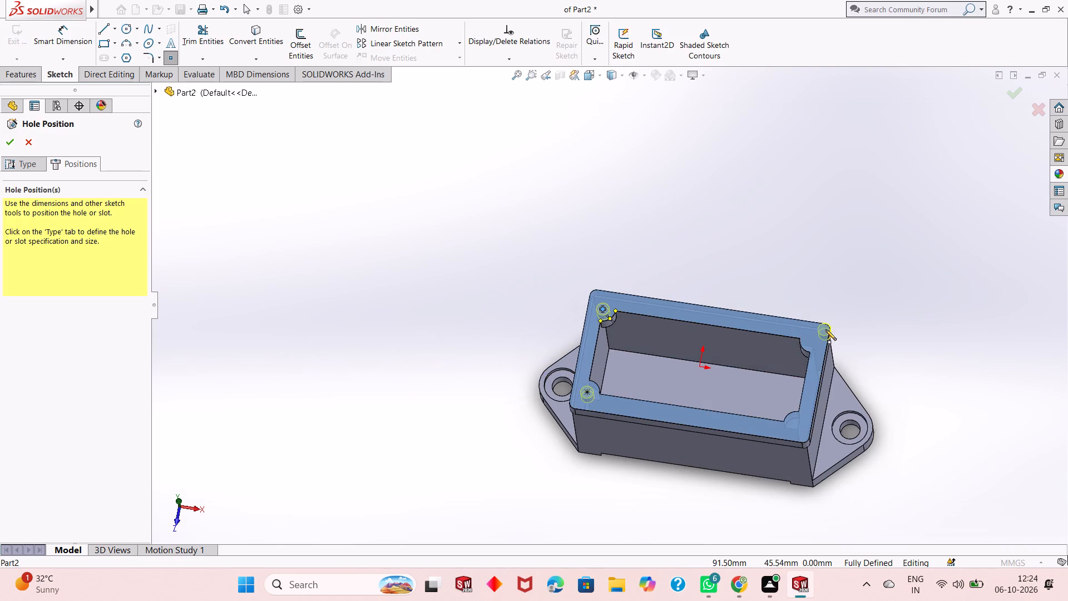
scroll(825, 329, "down", 3)
scroll(743, 346, "down", 11)
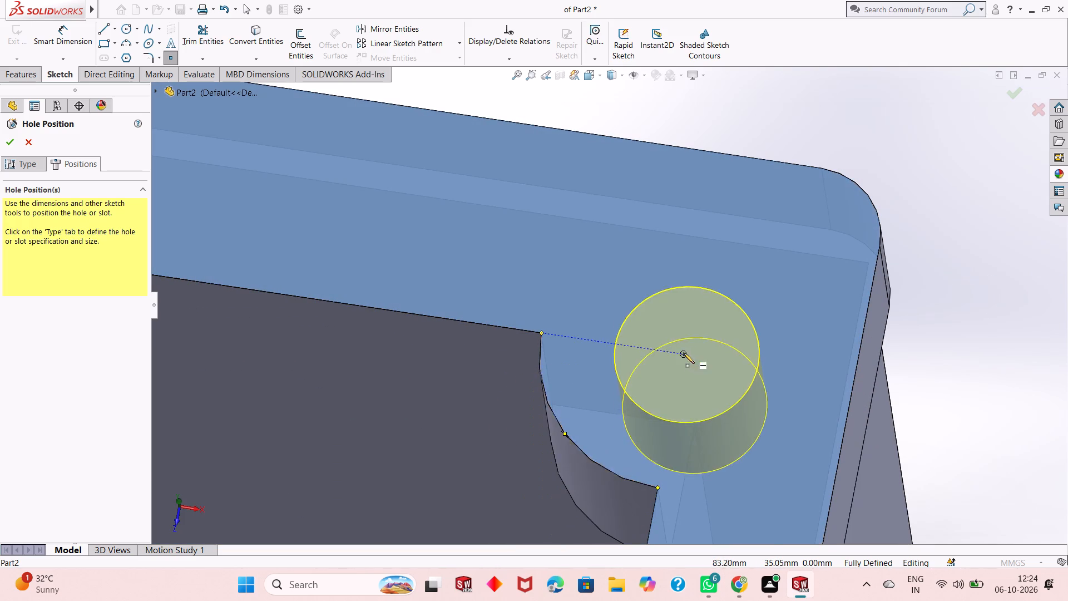
left_click(684, 355)
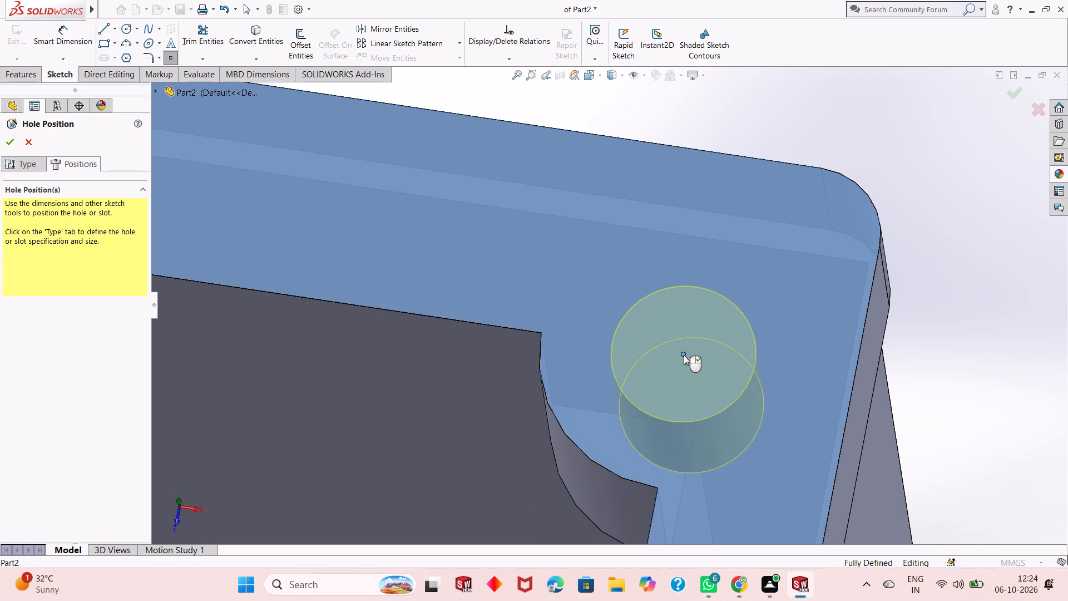
scroll(542, 402, "up", 12)
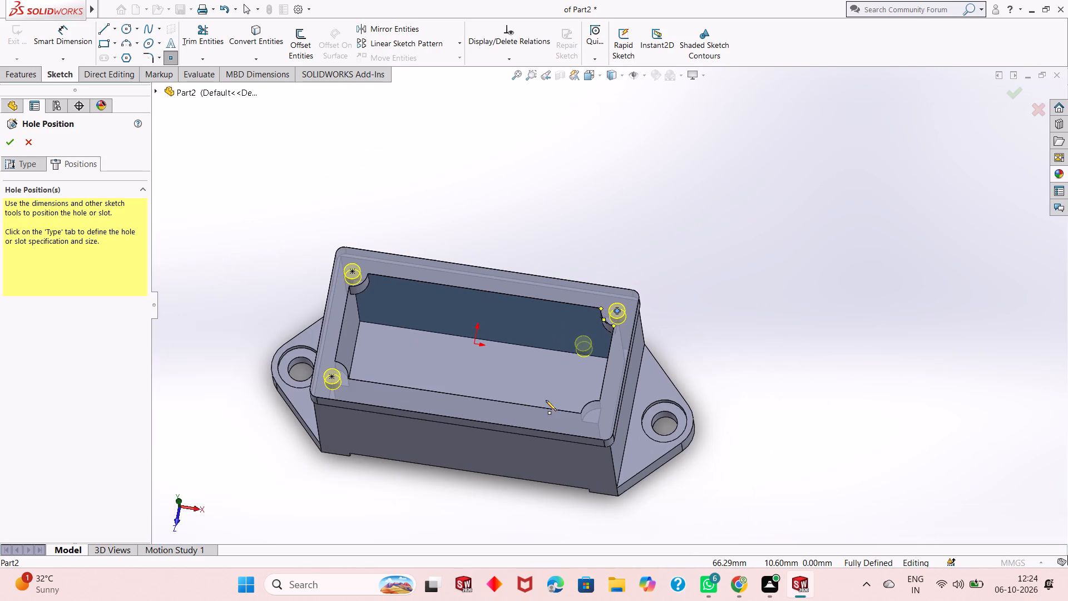
scroll(596, 411, "down", 7)
scroll(605, 353, "down", 3)
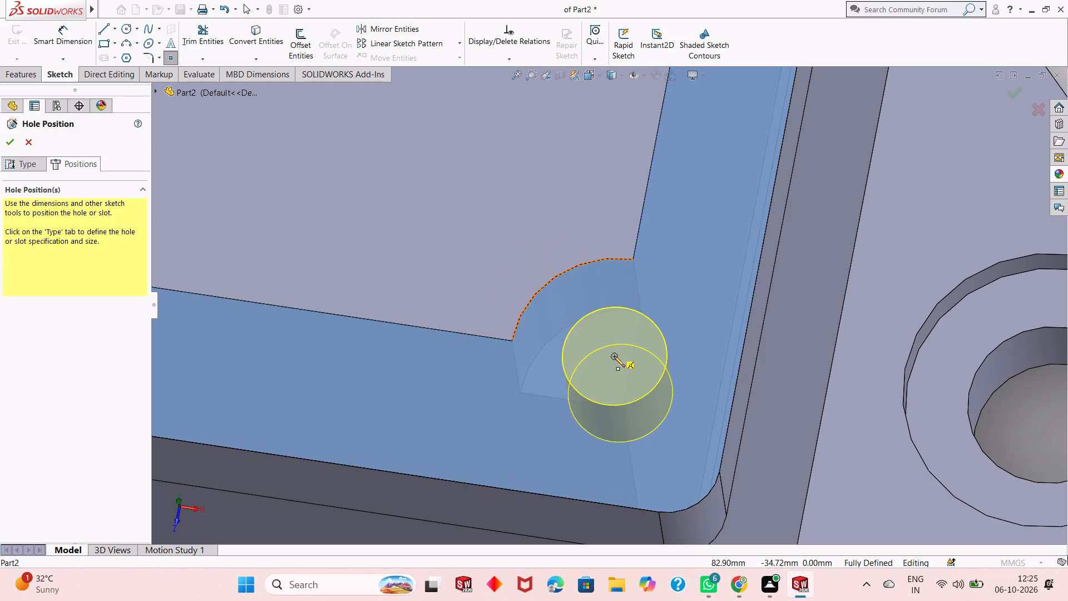
left_click(615, 356)
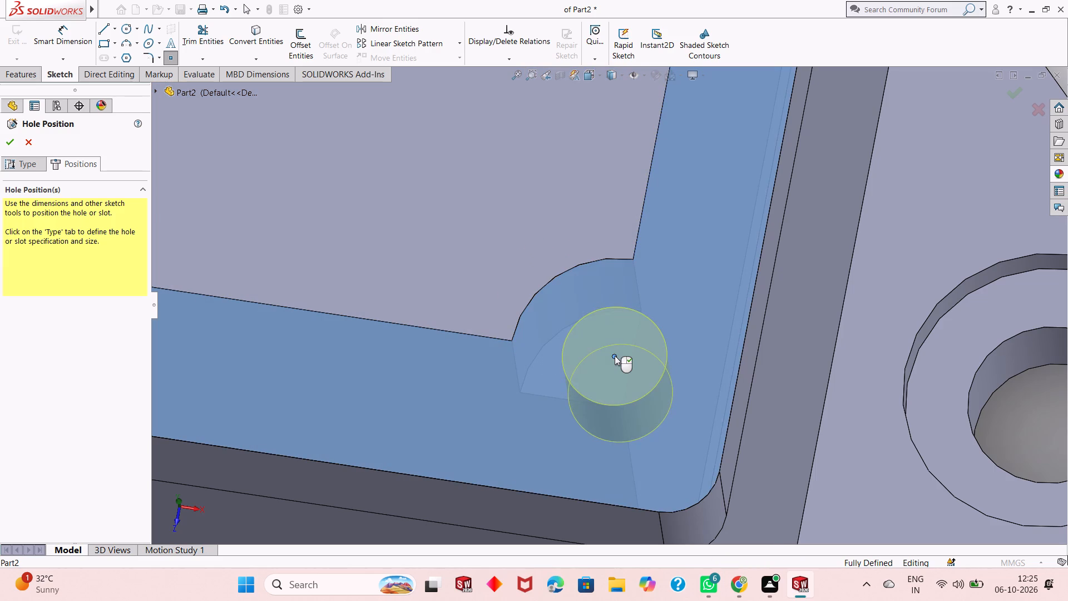
left_click(4, 144)
Examine the four corner dowel holes, the pocket and the housing's outer sides from several angles.
scroll(568, 324, "up", 4)
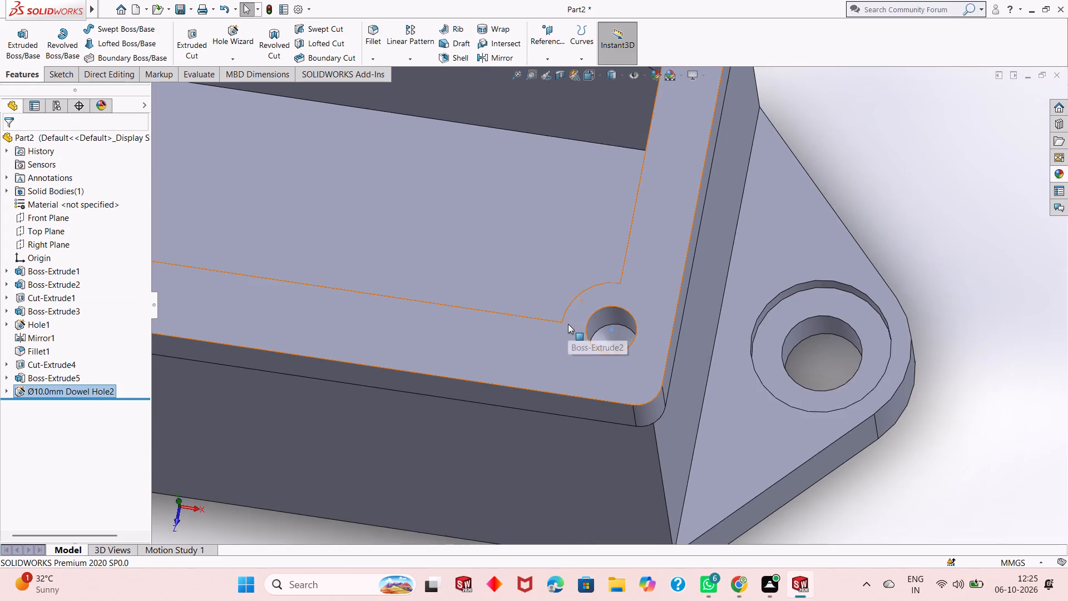
scroll(568, 324, "up", 2)
key("Escape")
scroll(568, 333, "up", 3)
scroll(471, 394, "up", 1)
middle_click_drag(471, 394, 471, 313)
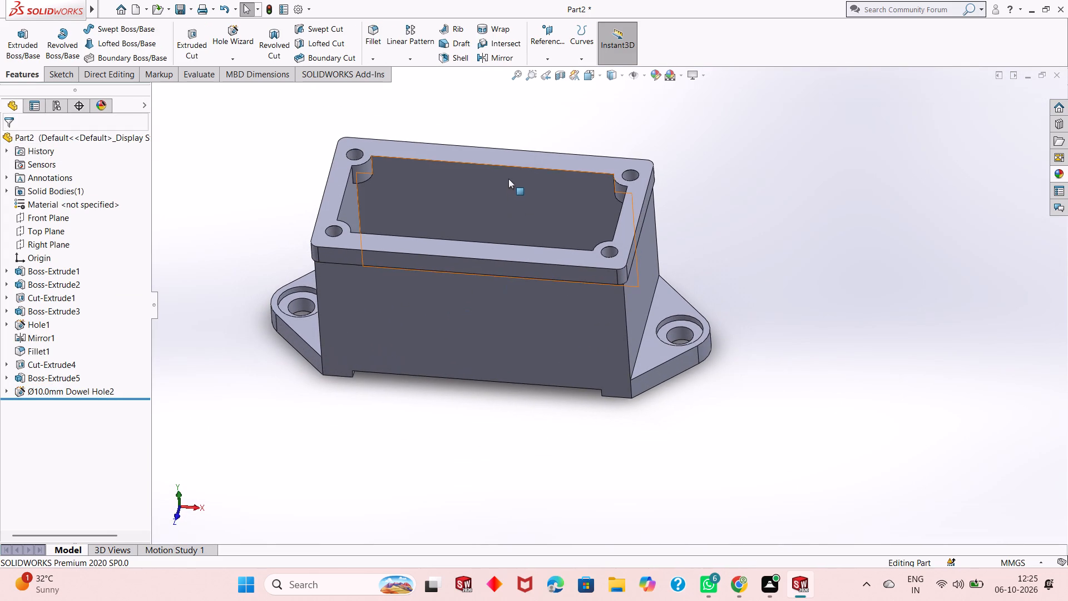
scroll(507, 178, "down", 2)
scroll(485, 295, "up", 1)
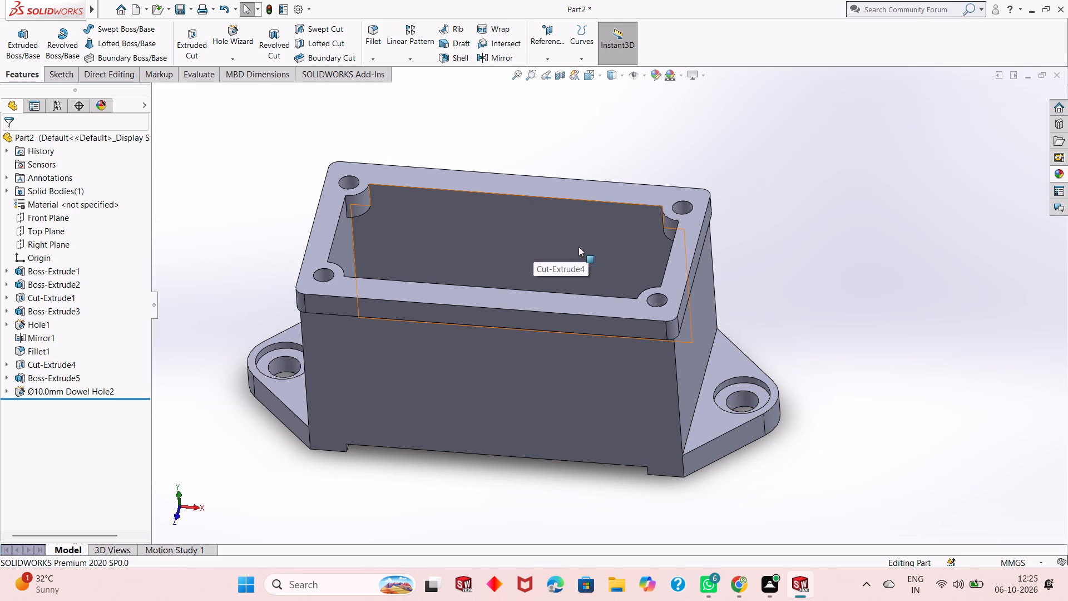
middle_click_drag(578, 247, 562, 327)
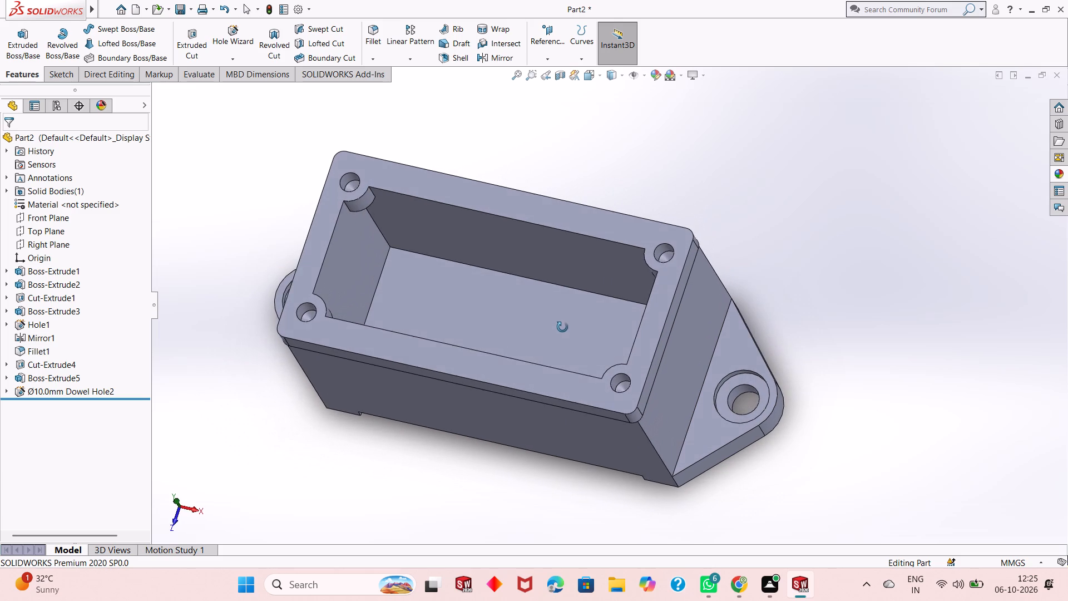
middle_click_drag(562, 327, 456, 418)
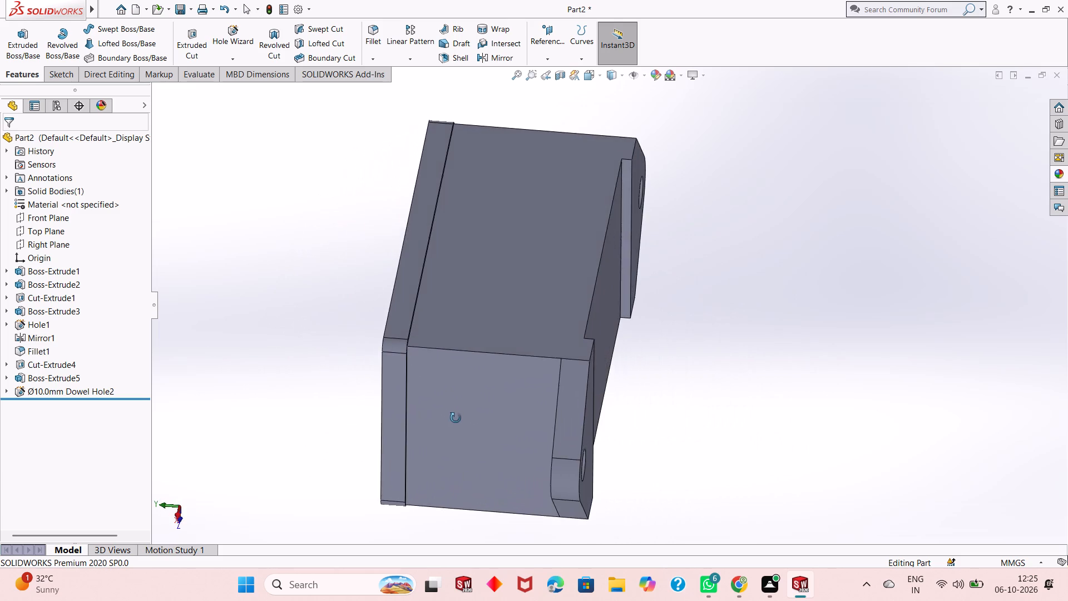
middle_click_drag(456, 418, 547, 287)
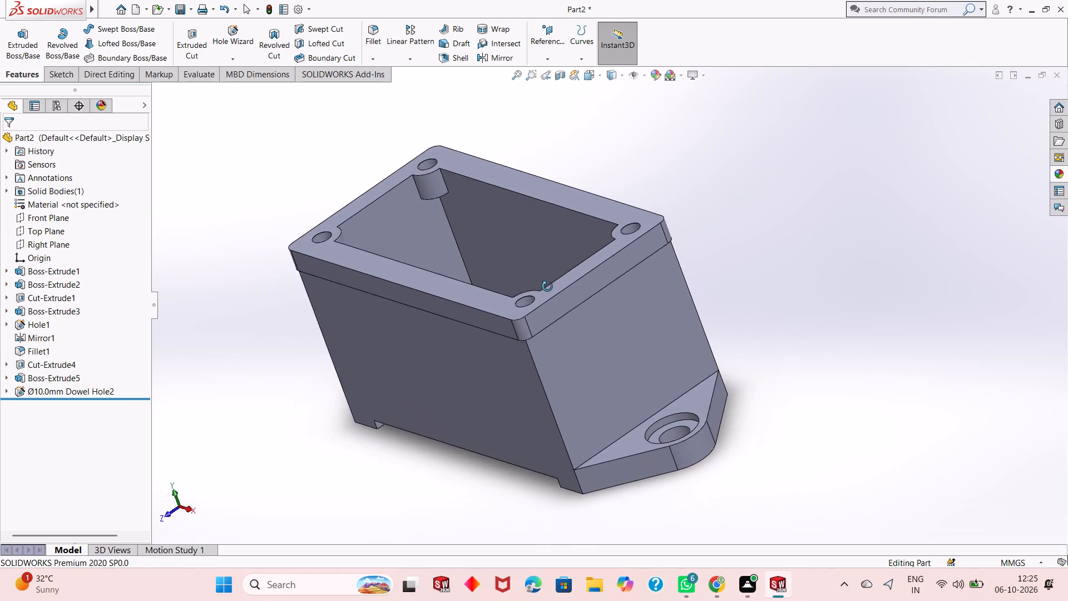
middle_click_drag(547, 287, 558, 319)
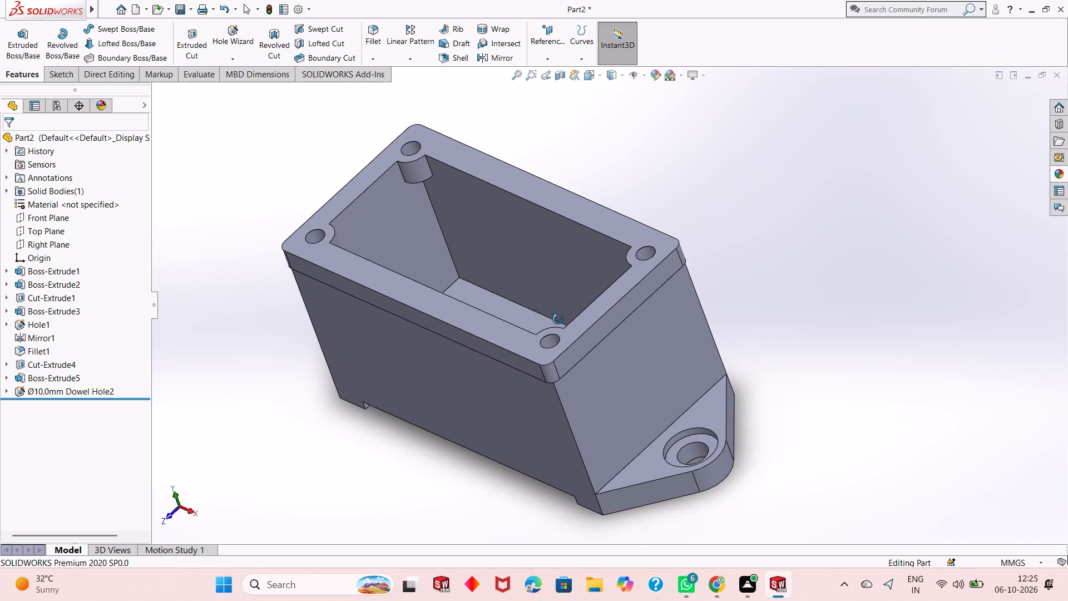
middle_click_drag(558, 319, 559, 324)
scroll(557, 192, "down", 2)
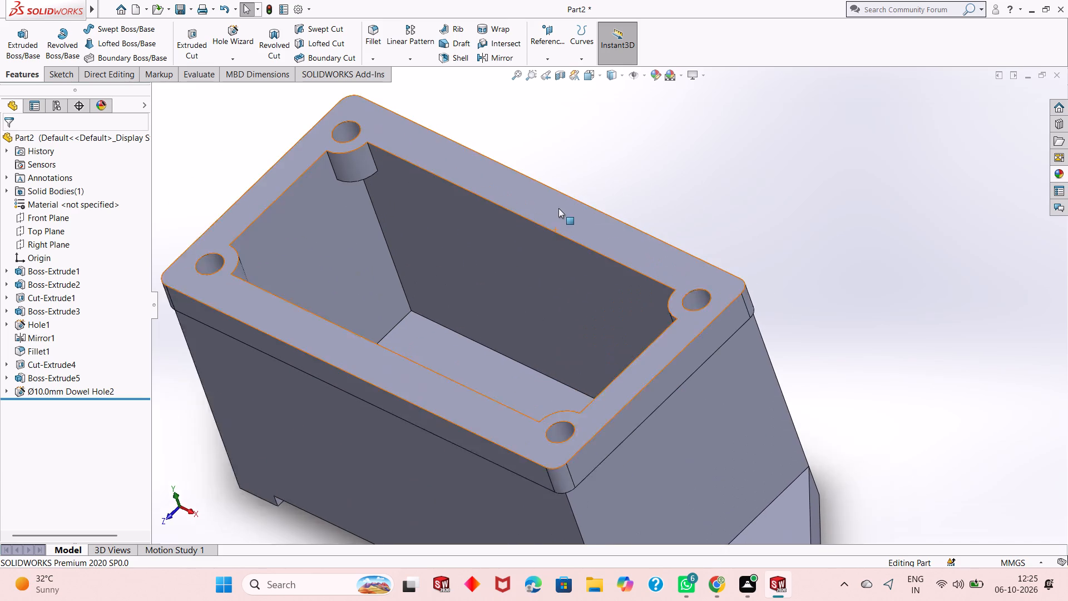
scroll(558, 208, "down", 1)
scroll(529, 280, "up", 2)
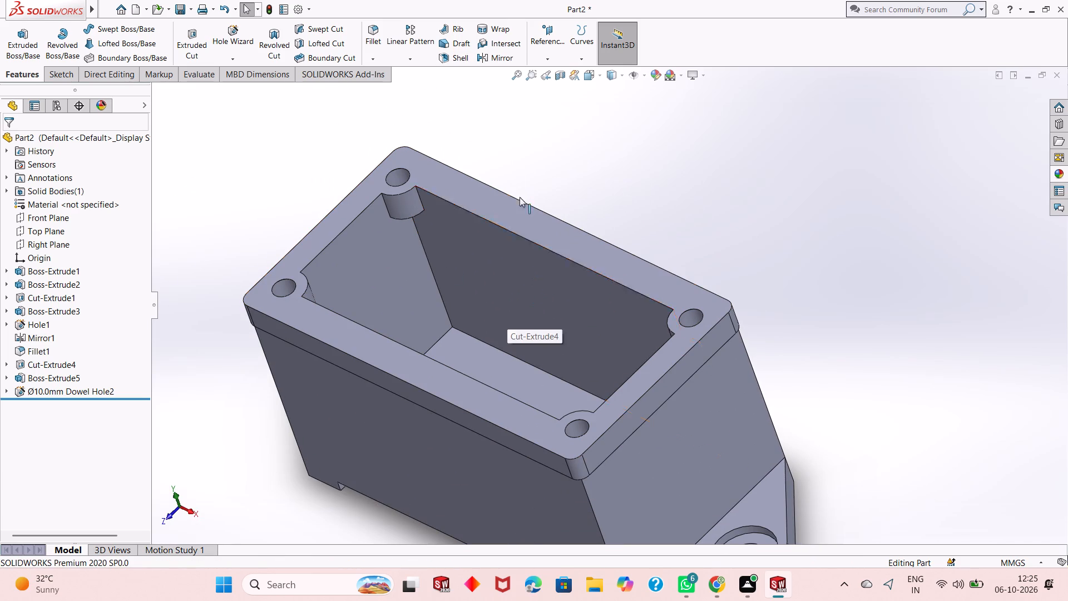
Start a section view on the Front Plane, try a 2 mm offset and reset the offset to 0 mm.
left_click(562, 76)
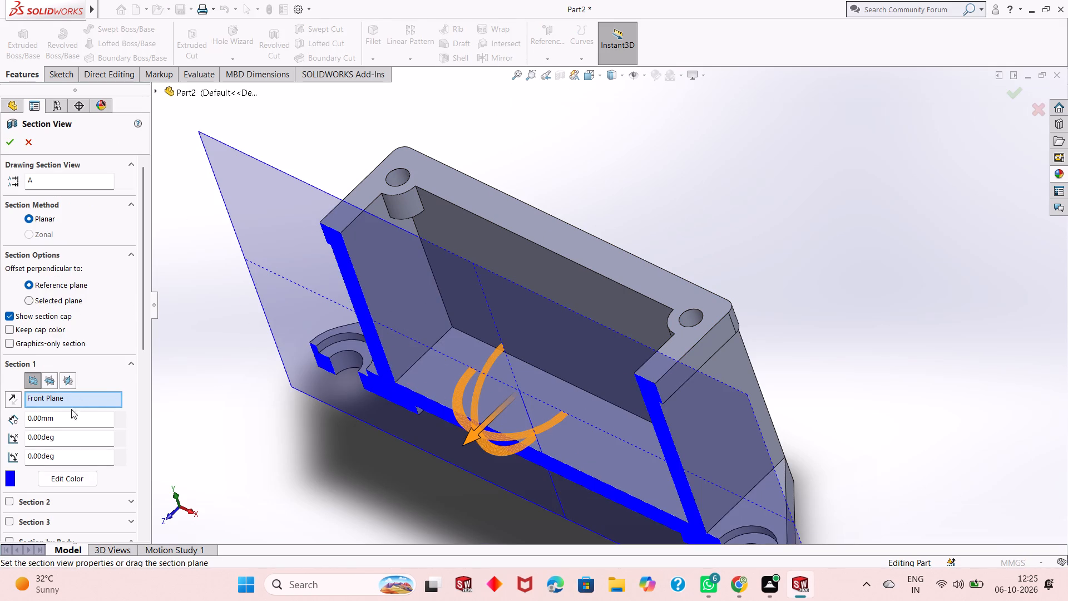
double_click(56, 418)
left_click(57, 417)
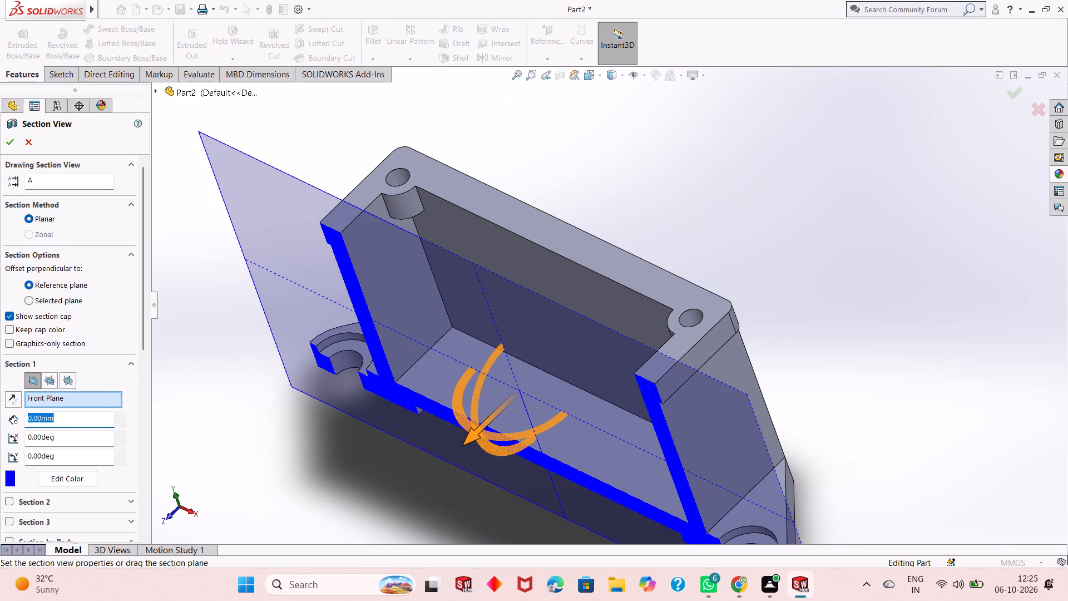
key("2")
key("Return")
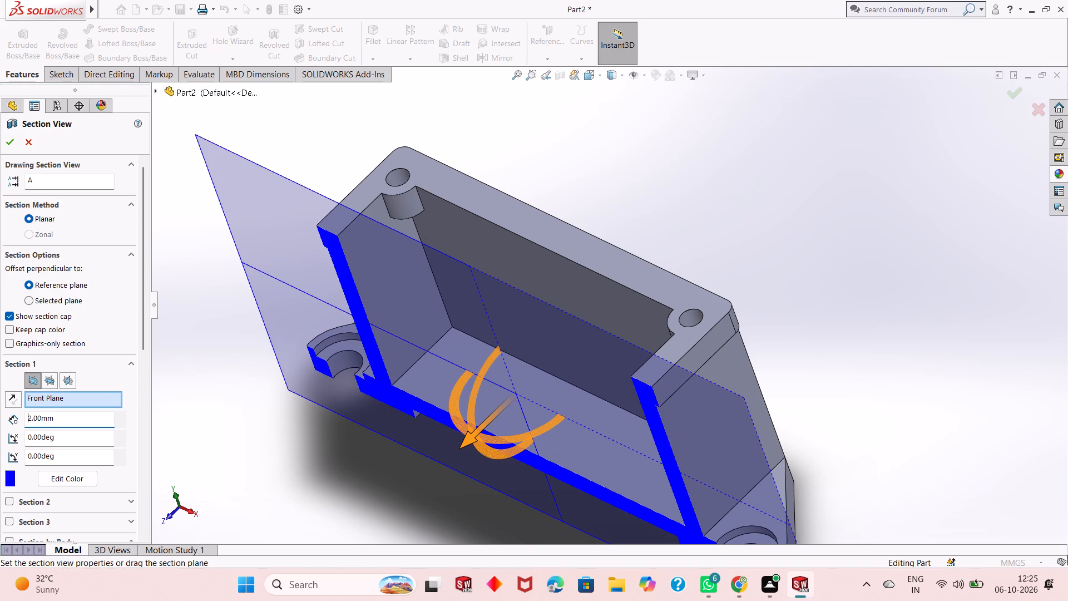
double_click(57, 417)
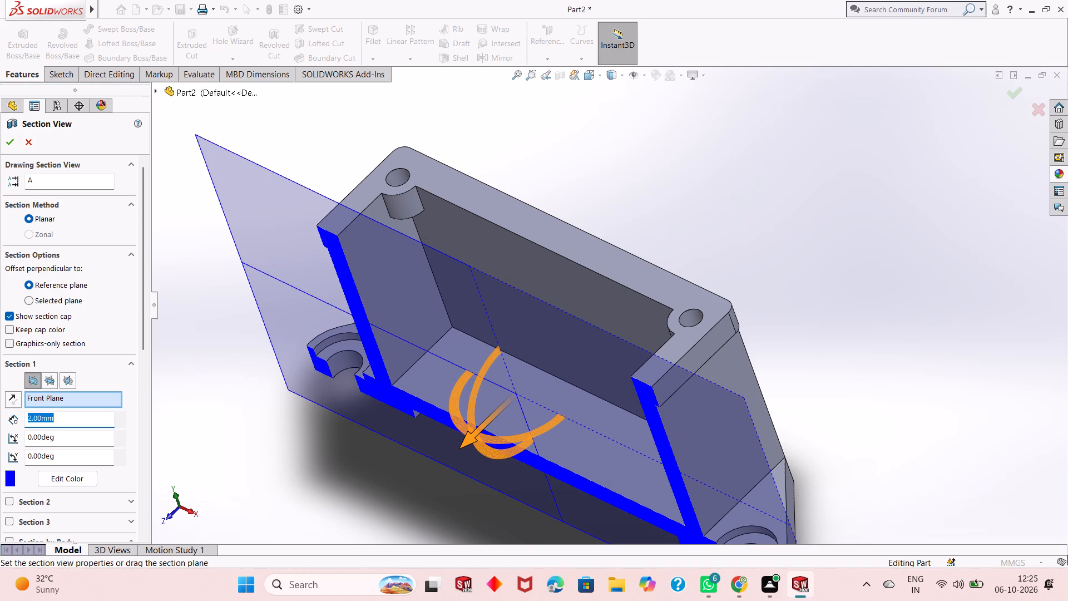
key("0")
key("Return")
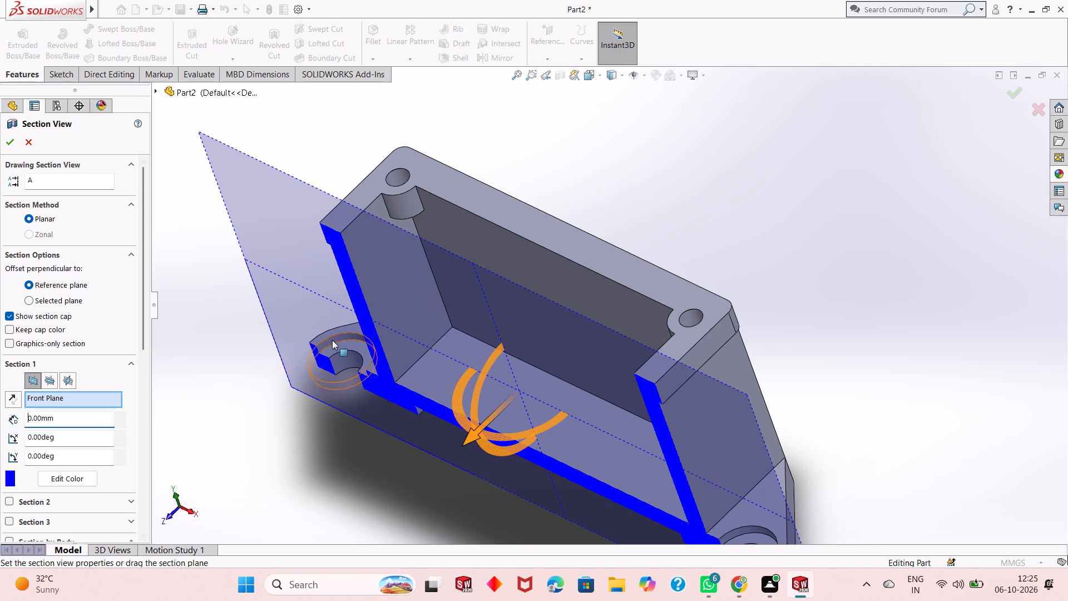
Move the section plane back through the housing from the Front Plane to a -50 mm offset to inspect the far wall.
left_click_drag(466, 442, 508, 427)
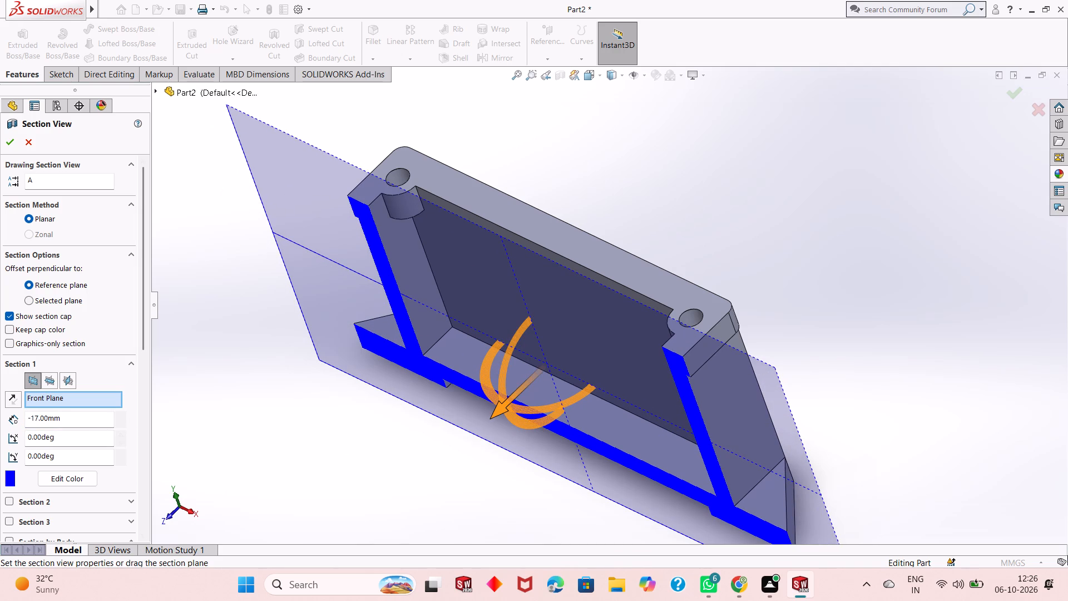
left_click_drag(498, 417, 575, 379)
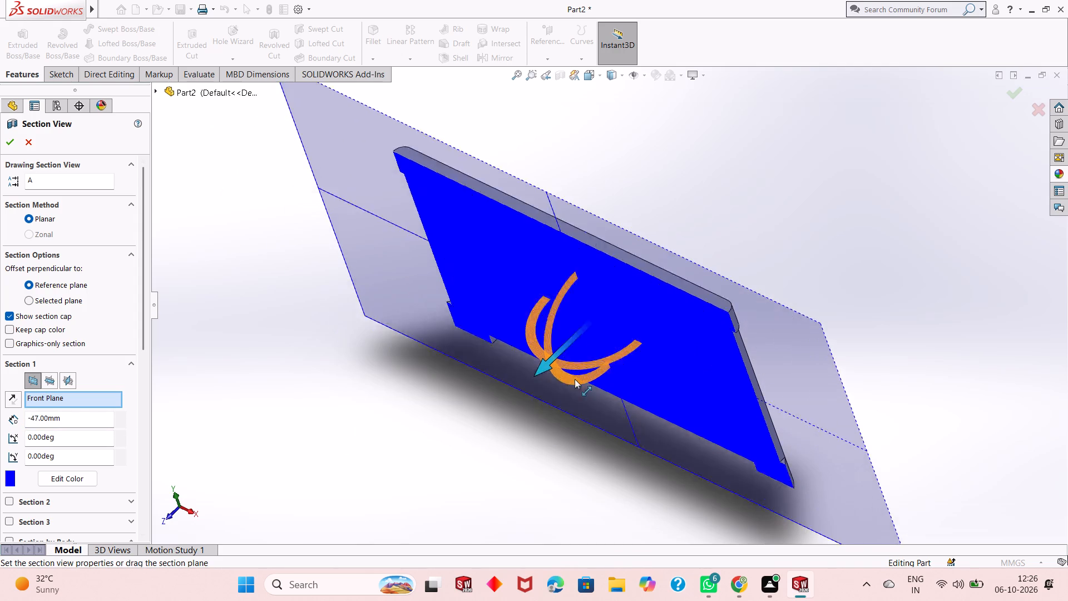
left_click_drag(575, 379, 553, 417)
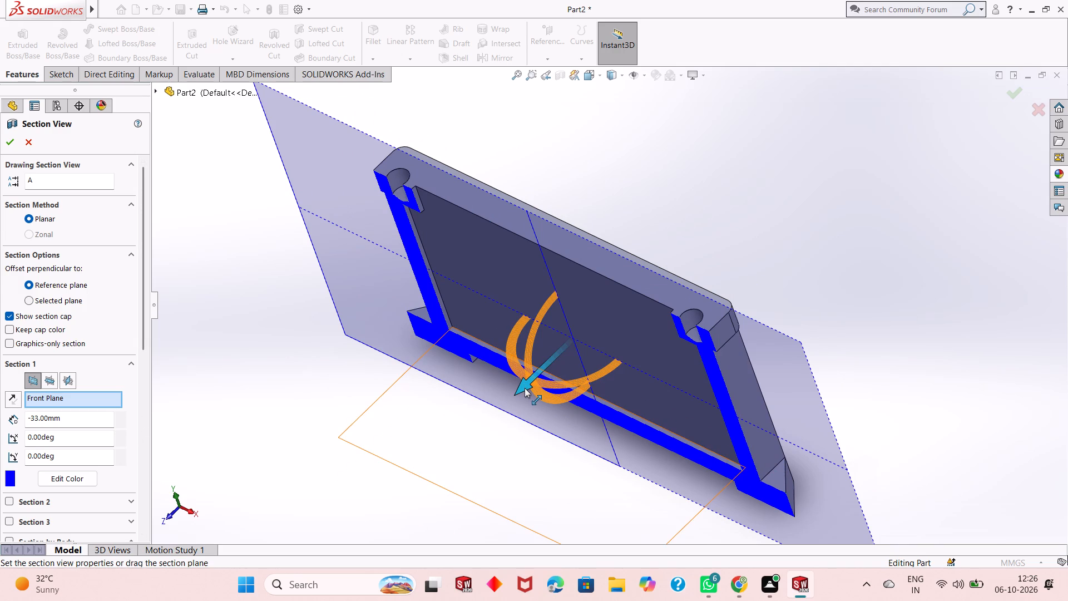
left_click_drag(525, 388, 565, 373)
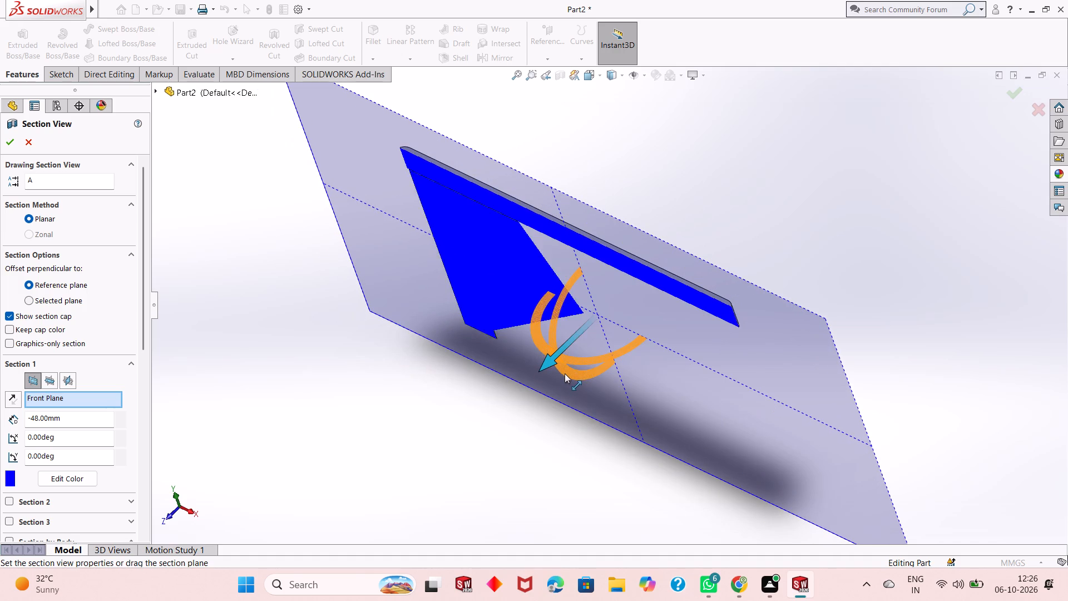
left_click_drag(565, 373, 569, 373)
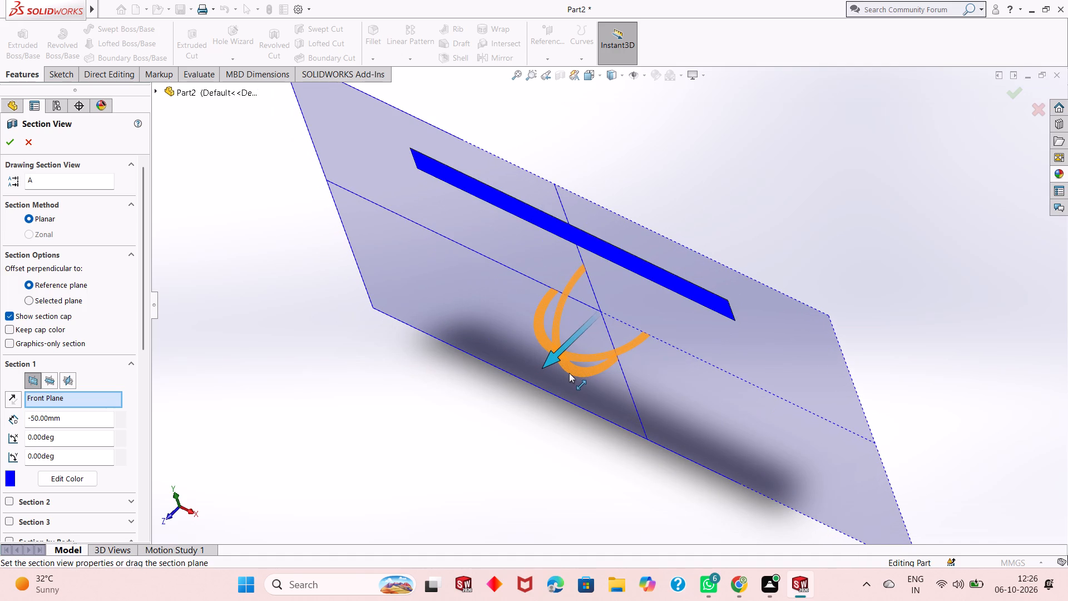
left_click_drag(569, 373, 568, 377)
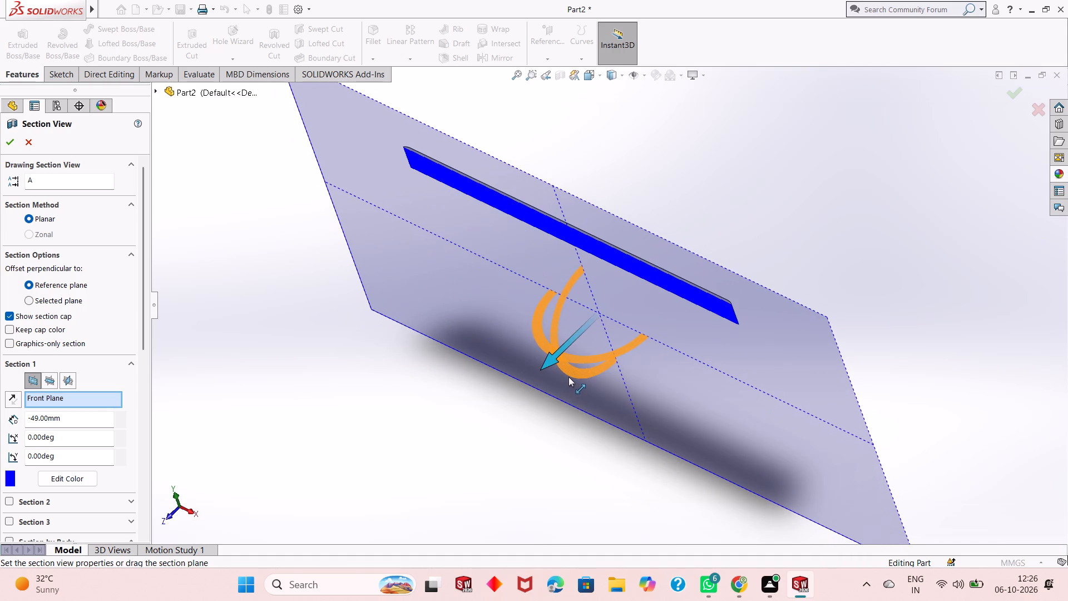
left_click_drag(568, 377, 571, 376)
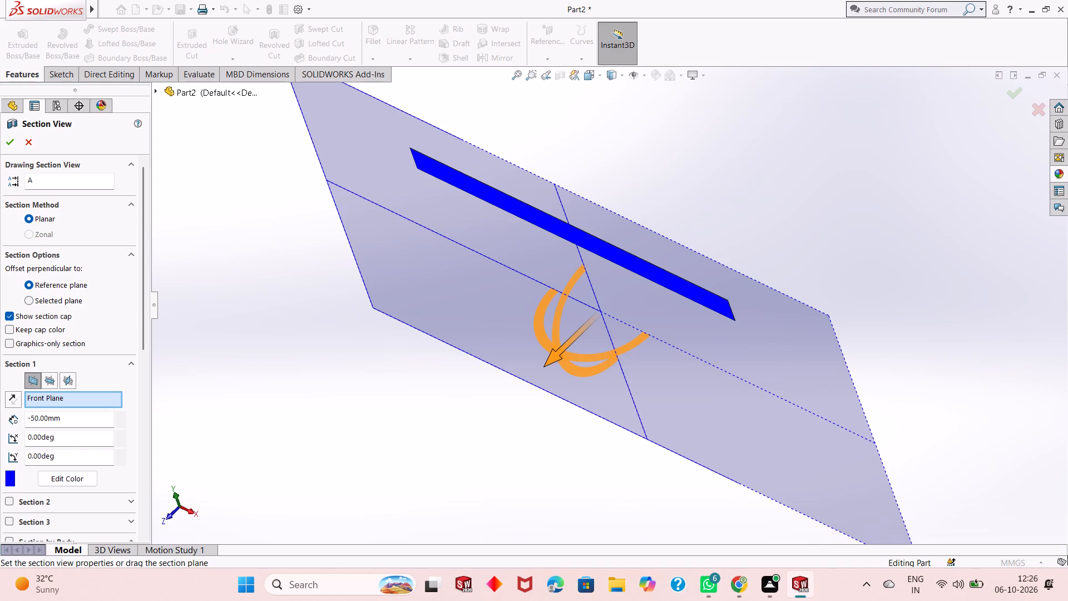
Set the section plane's offset from the Front Plane to -46 mm and apply the section view.
double_click(68, 417)
key("minus")
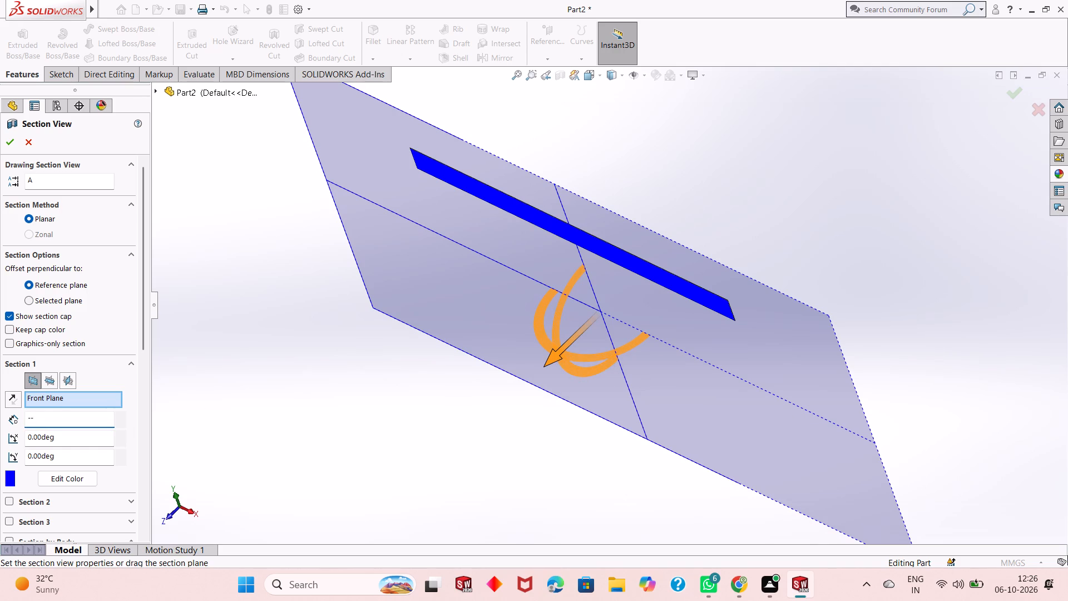
key("4")
key("6")
key("Return")
double_click(82, 422)
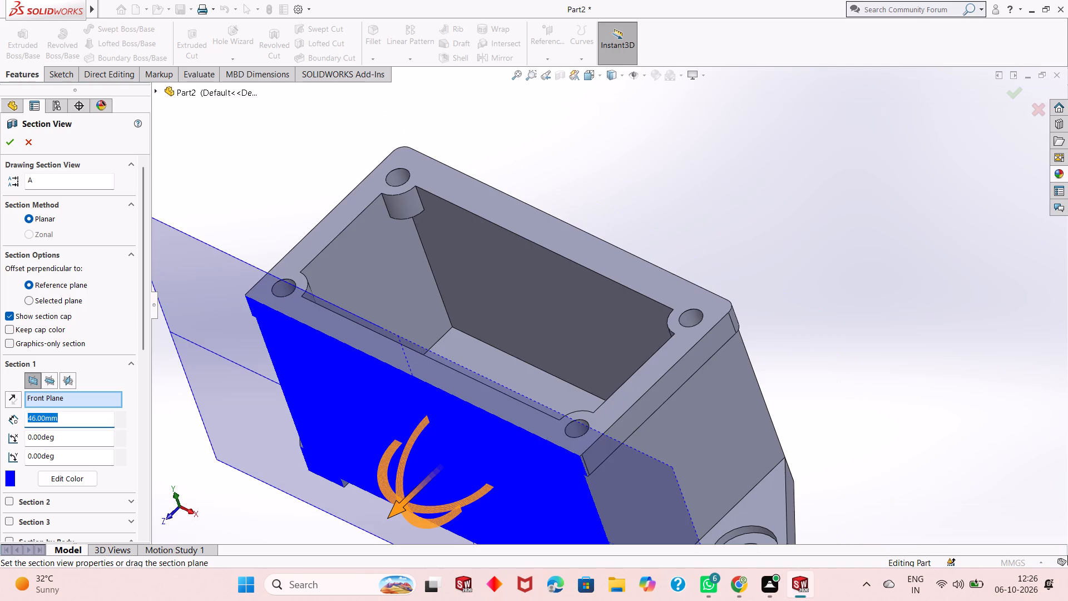
key("minus")
type("46")
key("Return")
middle_click_drag(417, 440, 370, 411)
scroll(474, 267, "down", 3)
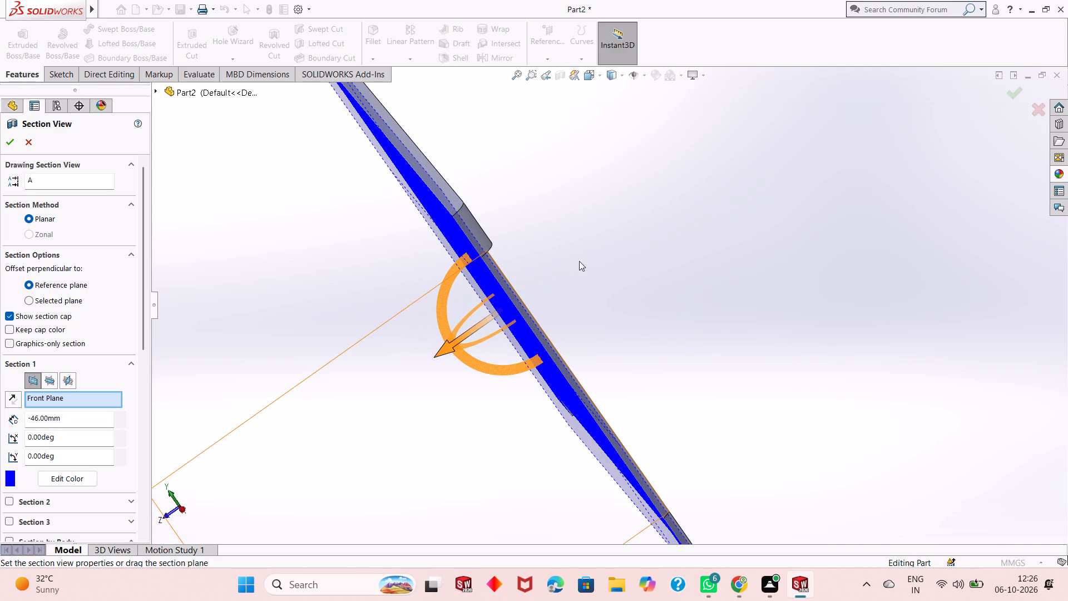
middle_click(572, 274)
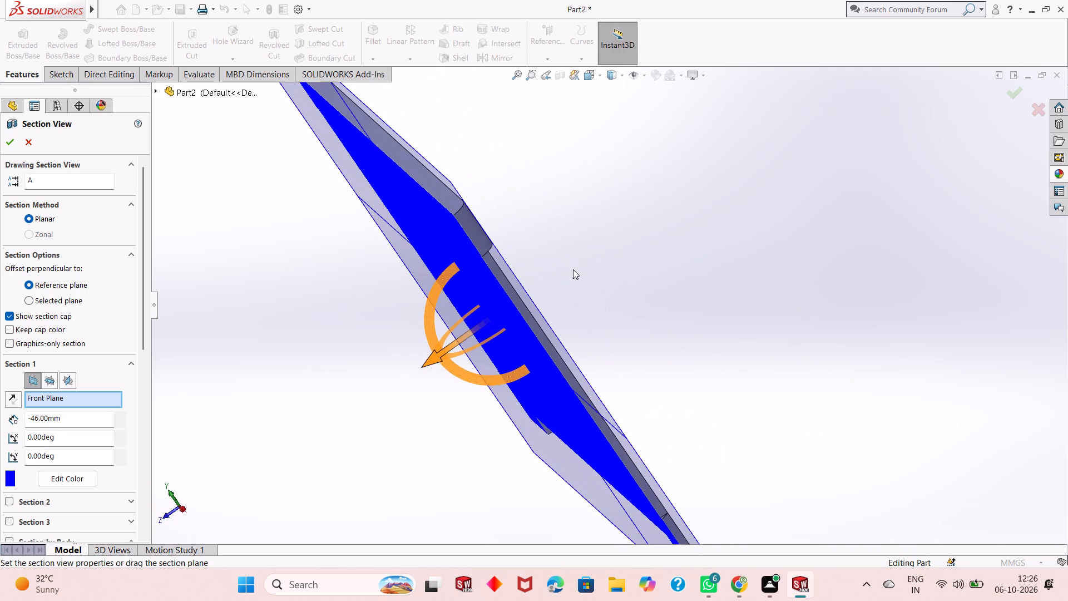
scroll(357, 333, "up", 2)
left_click(5, 145)
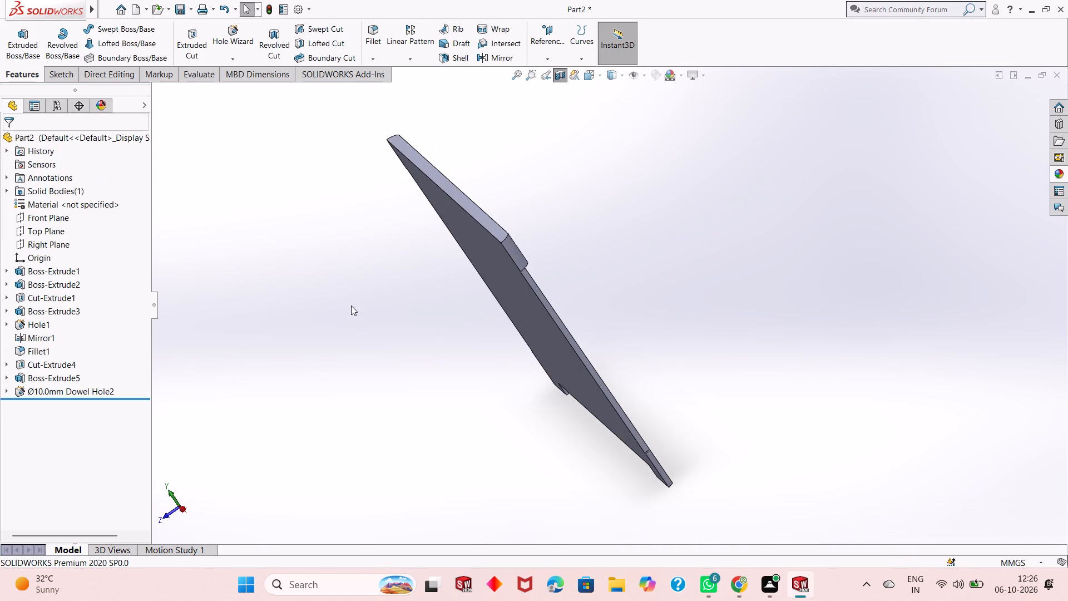
Examine the sectioned long side wall and its cut face from several angles.
middle_click_drag(412, 344, 457, 297)
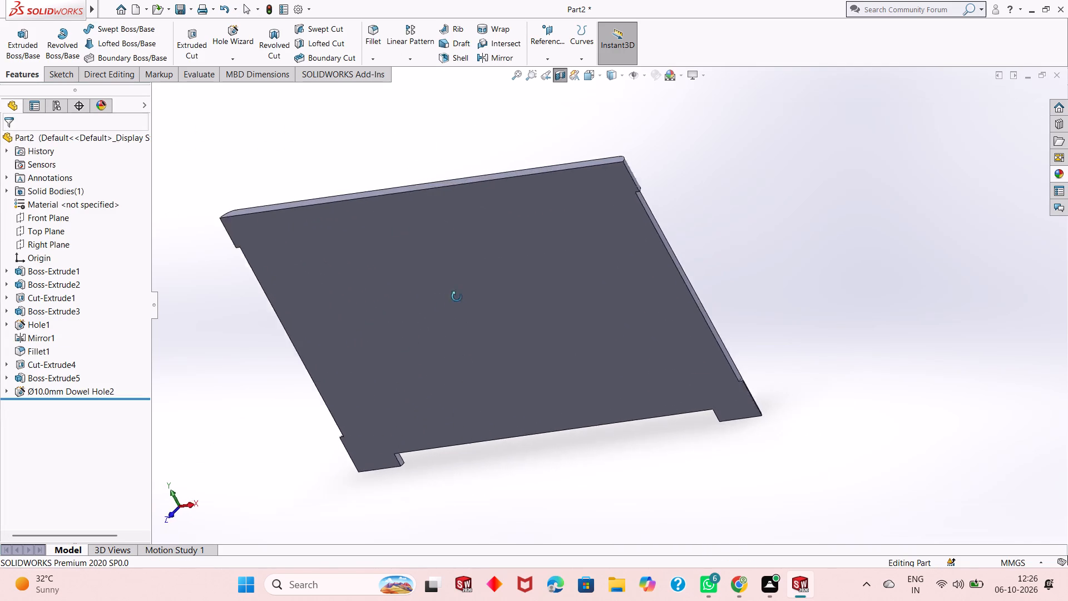
middle_click_drag(457, 297, 548, 250)
scroll(451, 279, "up", 2)
scroll(348, 276, "down", 4)
middle_click_drag(385, 307, 387, 277)
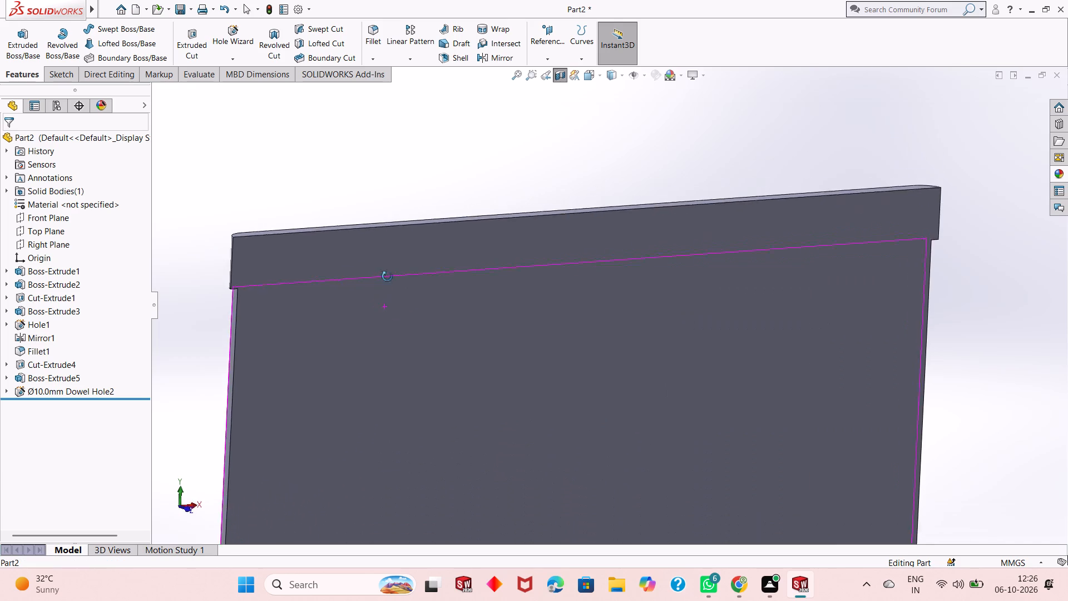
middle_click_drag(387, 277, 414, 267)
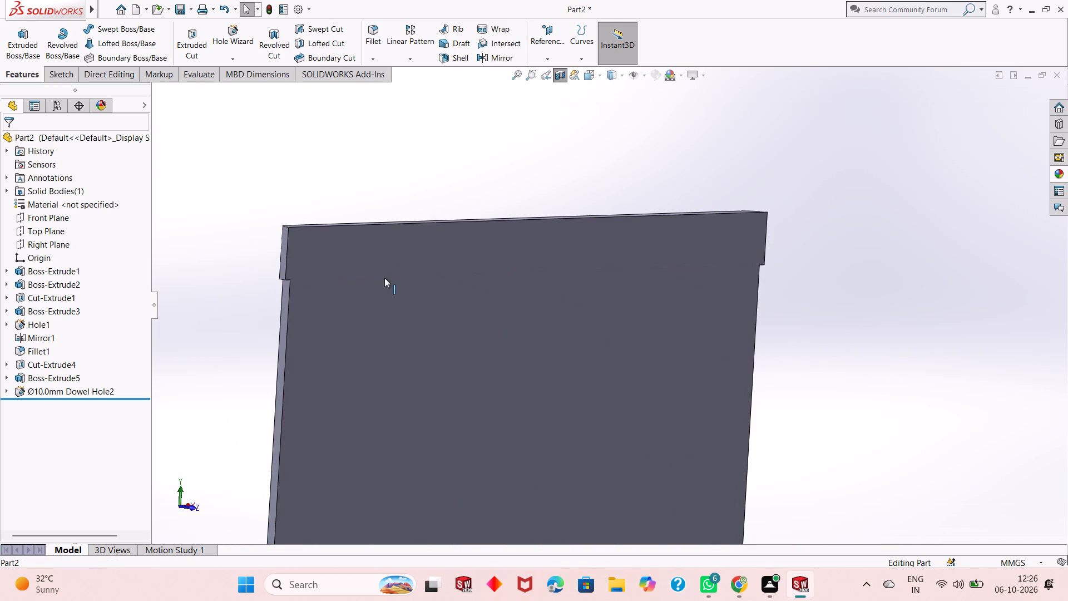
left_click(458, 367)
scroll(479, 290, "up", 3)
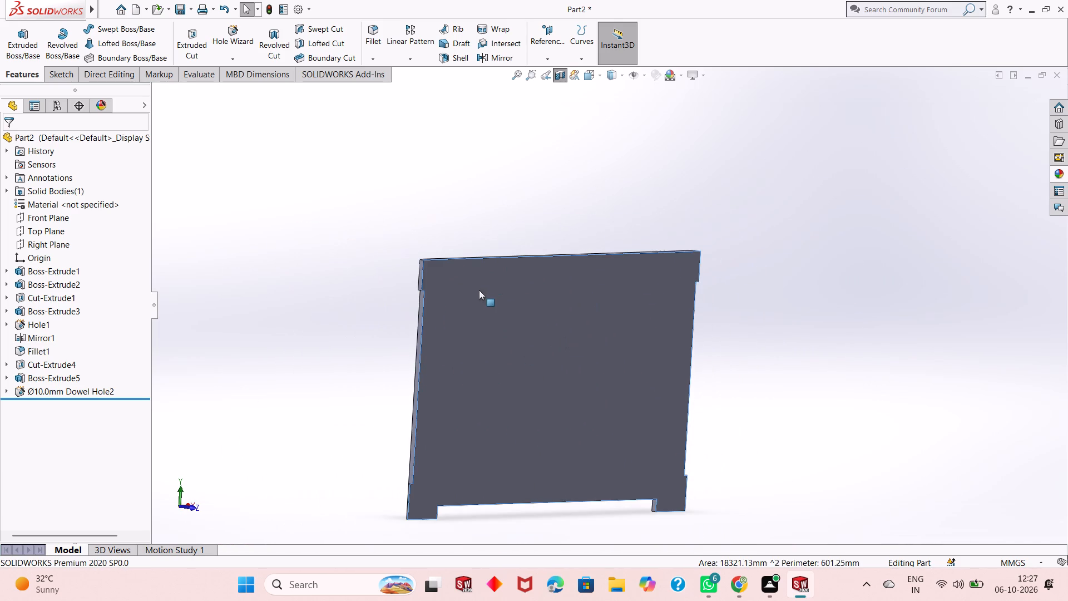
Create a reference plane offset 46 mm from the Front Plane, flipped toward the remaining long side wall.
left_click(562, 55)
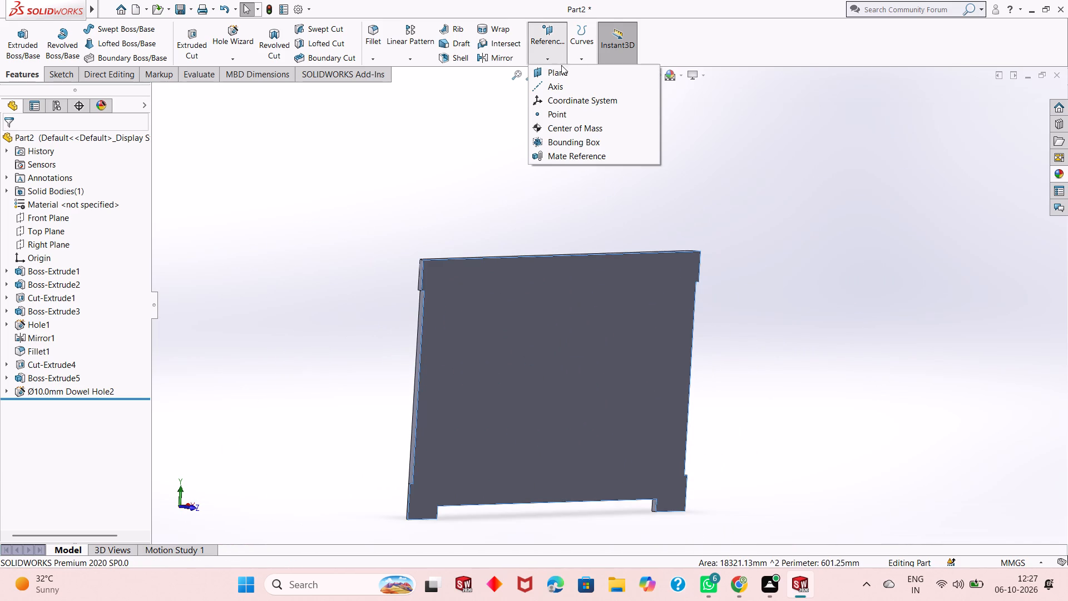
left_click(562, 71)
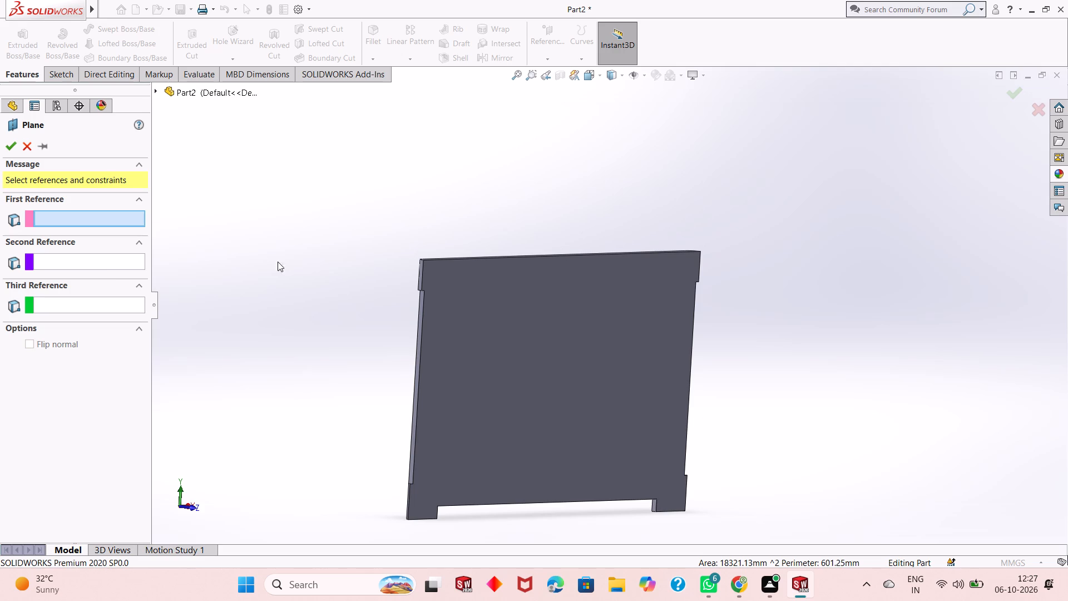
left_click(169, 93)
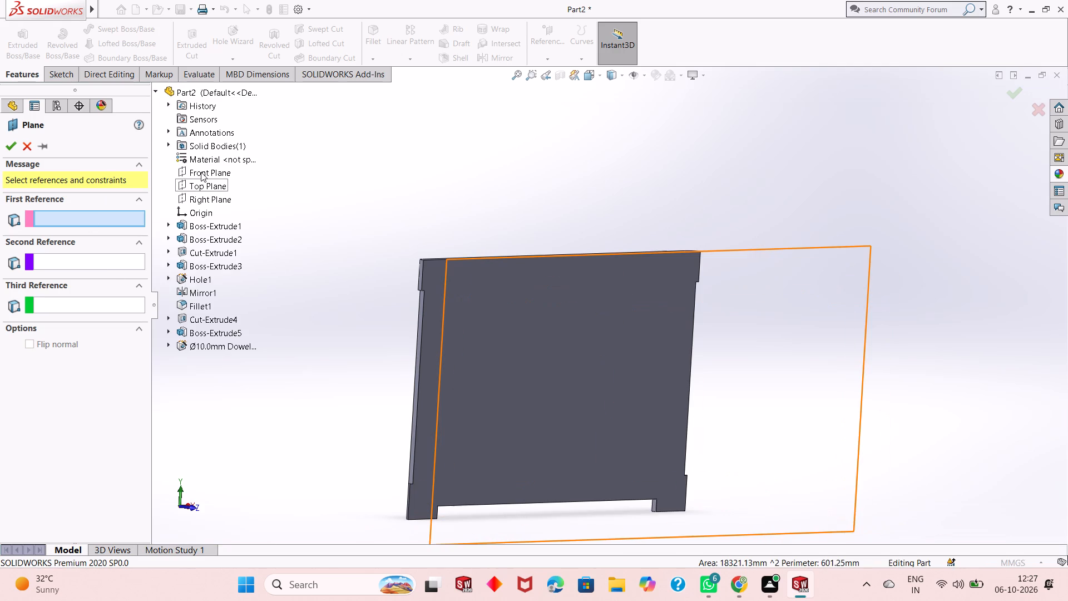
left_click(201, 171)
middle_click_drag(456, 322, 301, 293)
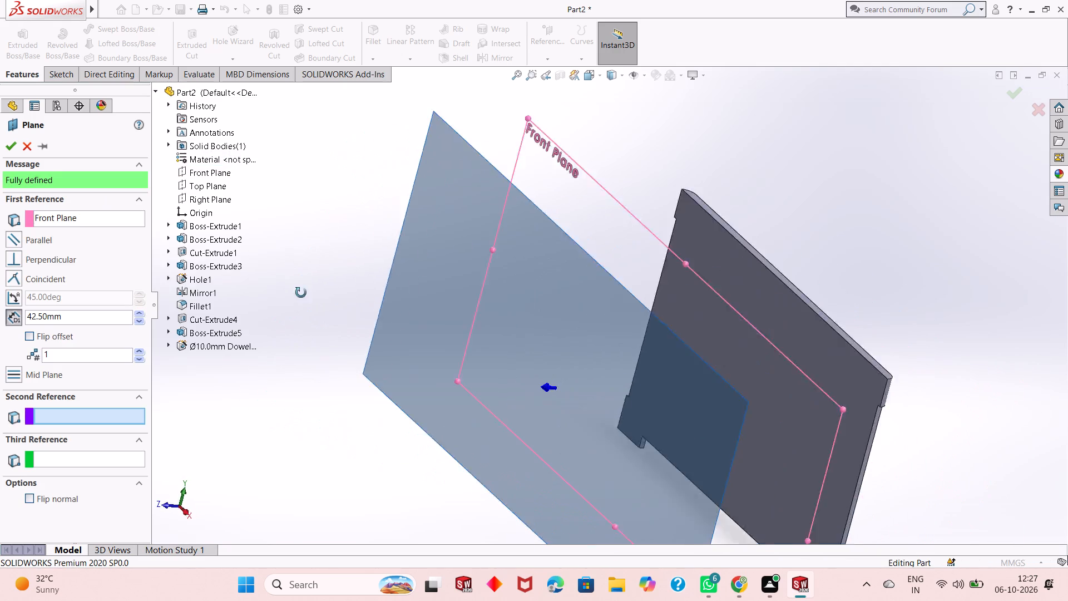
middle_click_drag(301, 293, 260, 311)
scroll(422, 321, "up", 2)
scroll(622, 376, "up", 1)
middle_click_drag(624, 375, 647, 306)
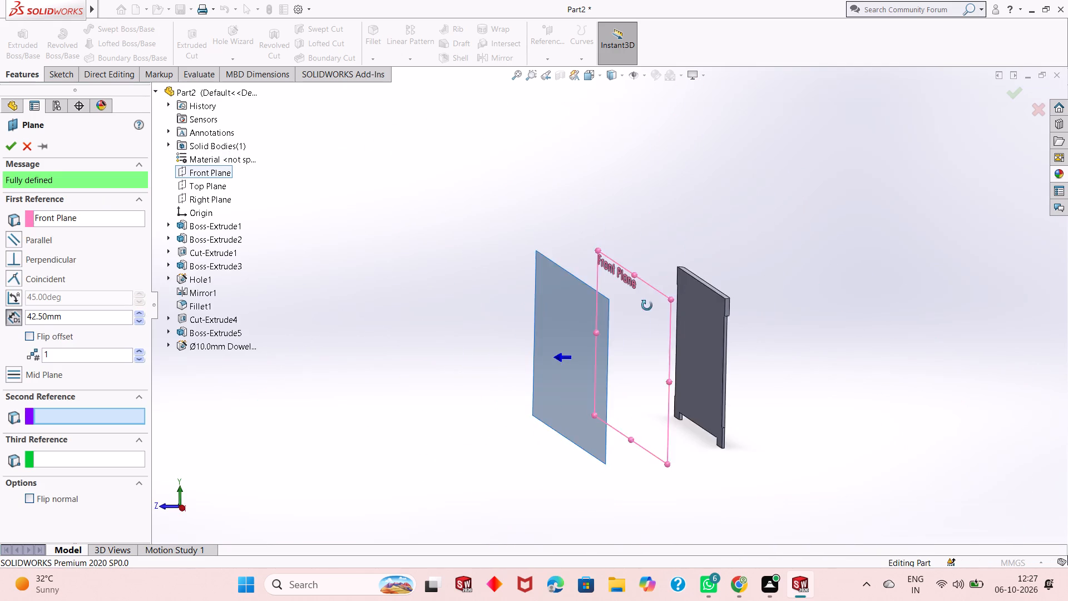
middle_click_drag(647, 306, 641, 327)
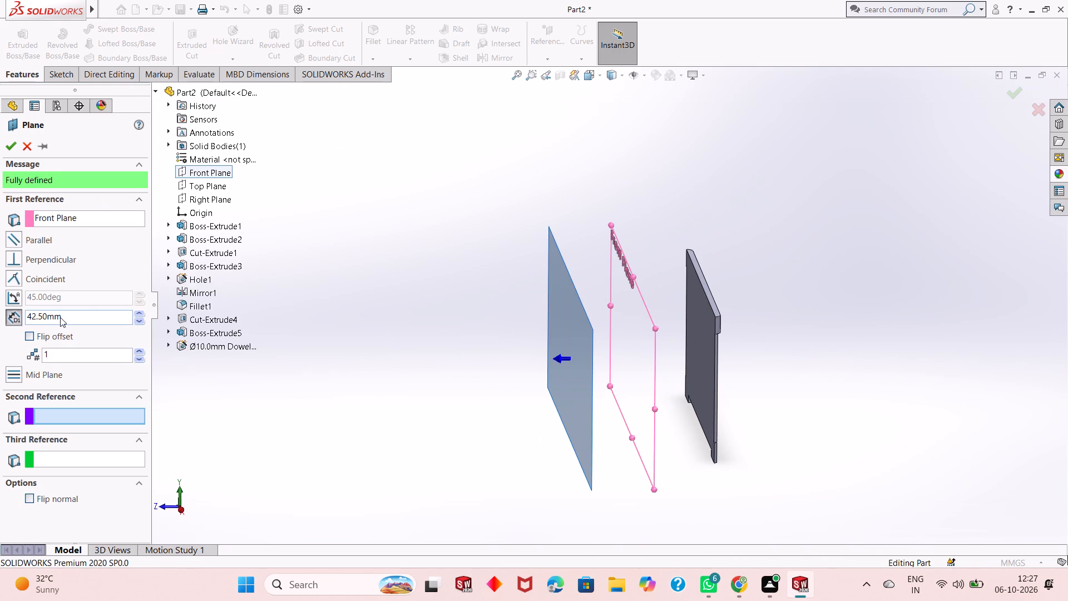
left_click(33, 336)
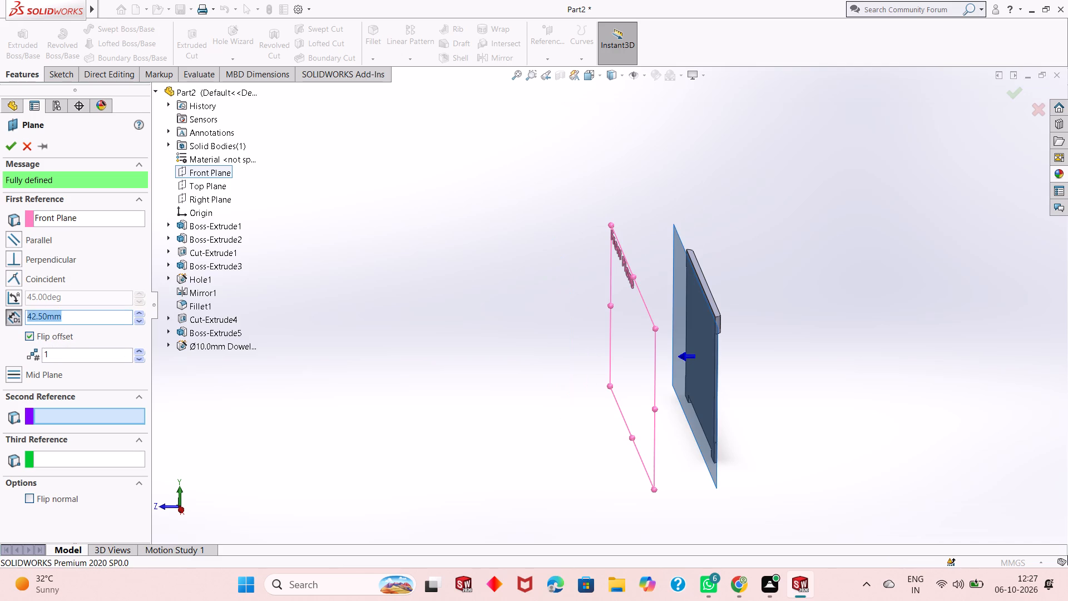
type("46")
key("Return")
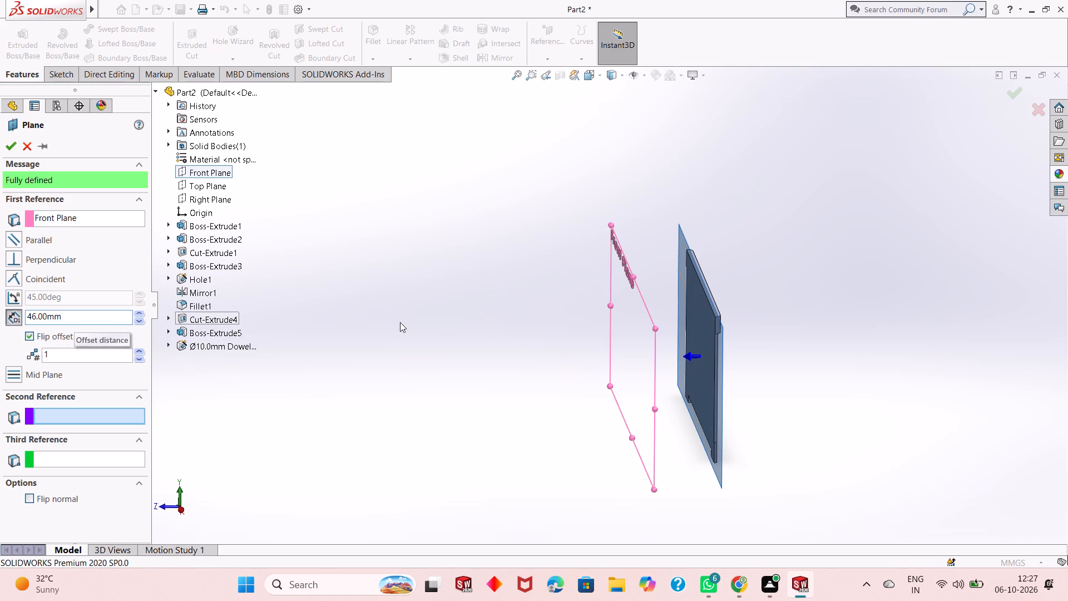
middle_click_drag(793, 406, 784, 409)
scroll(725, 331, "down", 4)
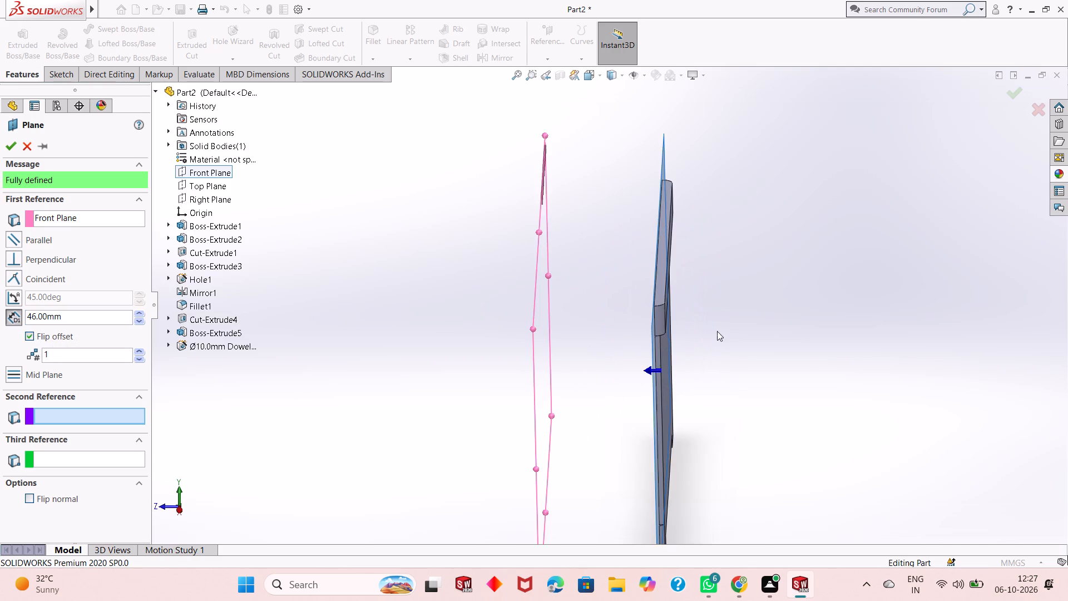
scroll(671, 342, "down", 3)
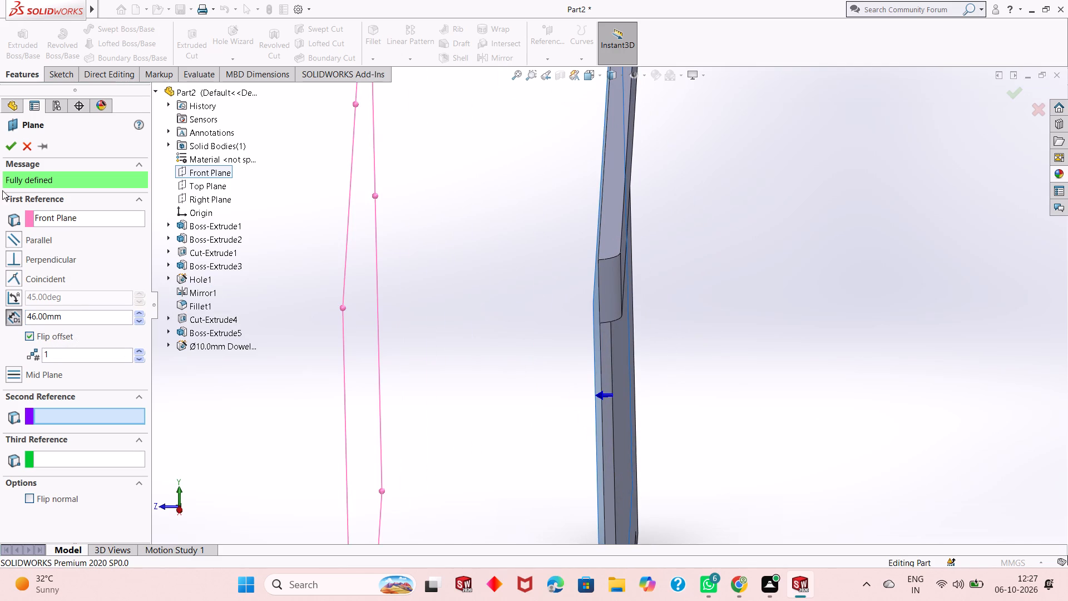
left_click(12, 149)
Open a sketch on the new offset plane and view it face-on.
middle_click_drag(651, 383, 666, 338)
left_click(589, 306)
left_click(584, 293)
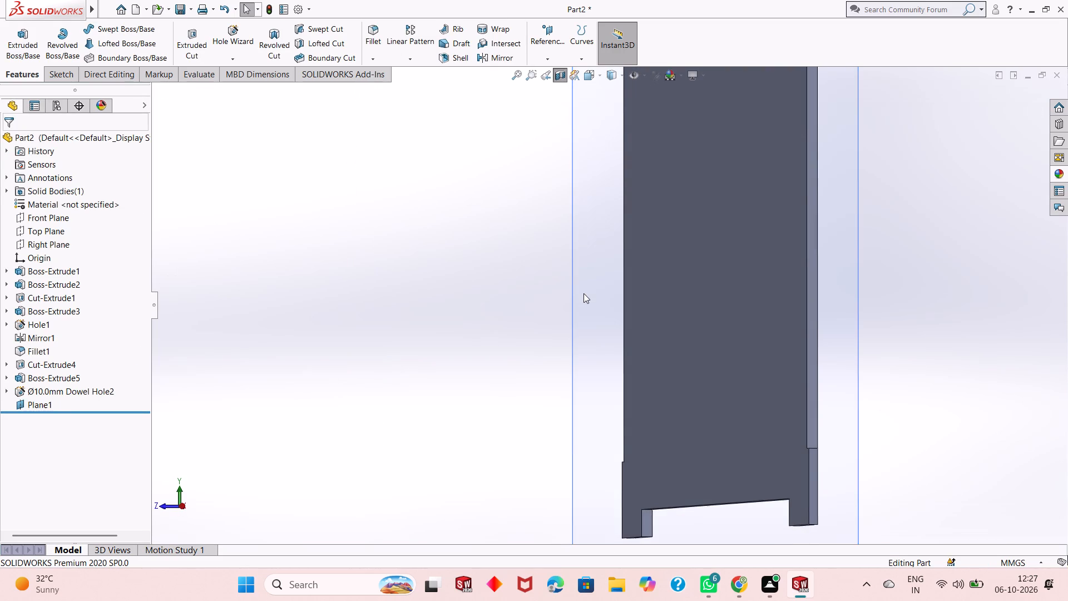
scroll(586, 294, "up", 4)
left_click(597, 170)
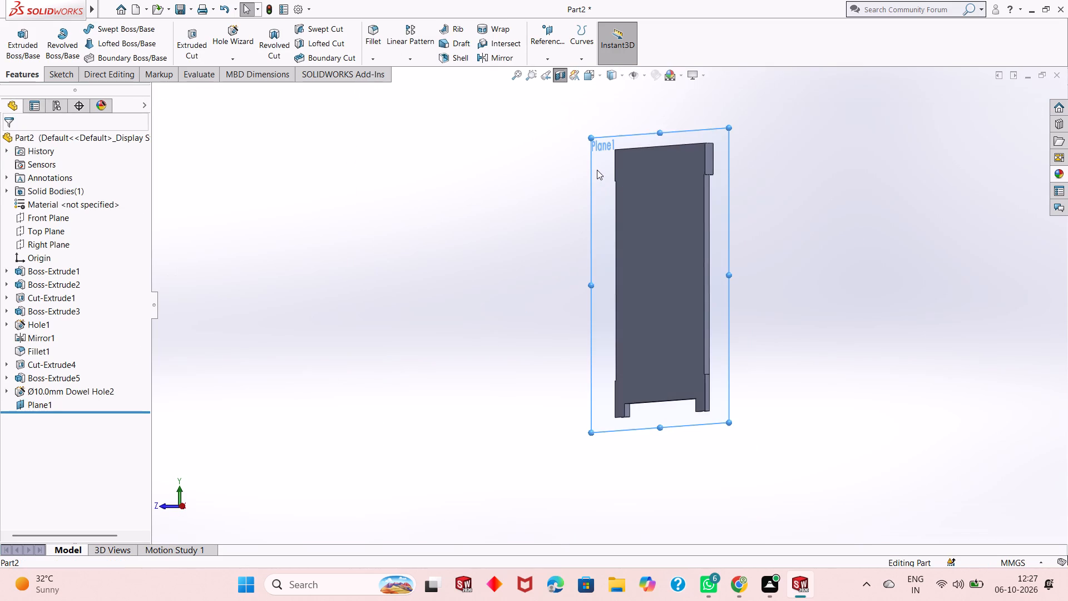
left_click(646, 137)
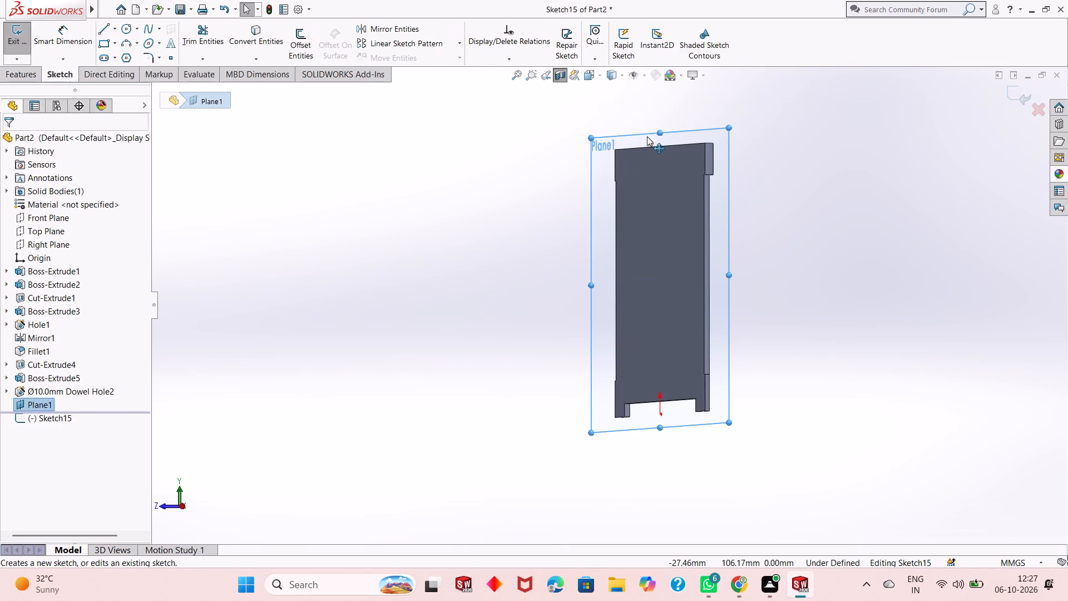
key("ctrl+8")
scroll(600, 299, "down", 1)
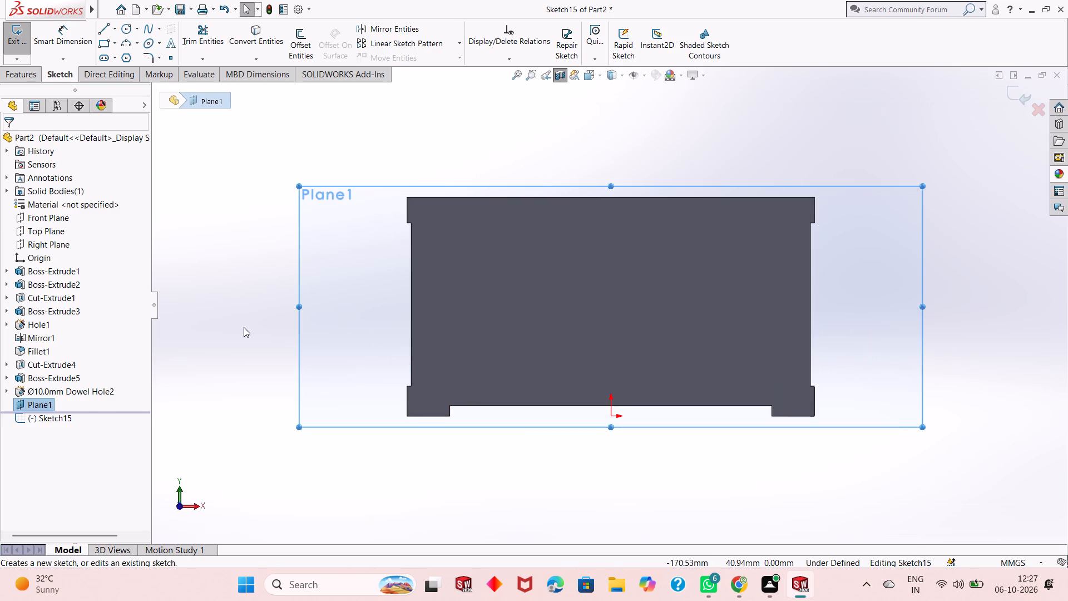
left_click(242, 325)
Sketch two side-by-side circles at equal height above the origin, radii about 27 mm on the negative-X side and 29 mm on the positive-X side.
left_click(127, 26)
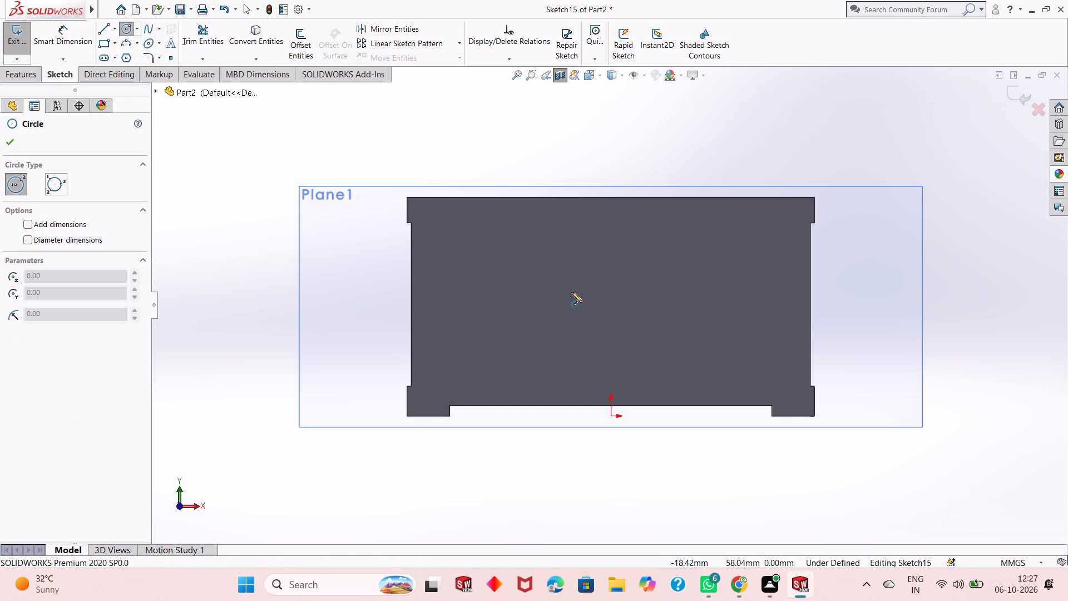
left_click(530, 293)
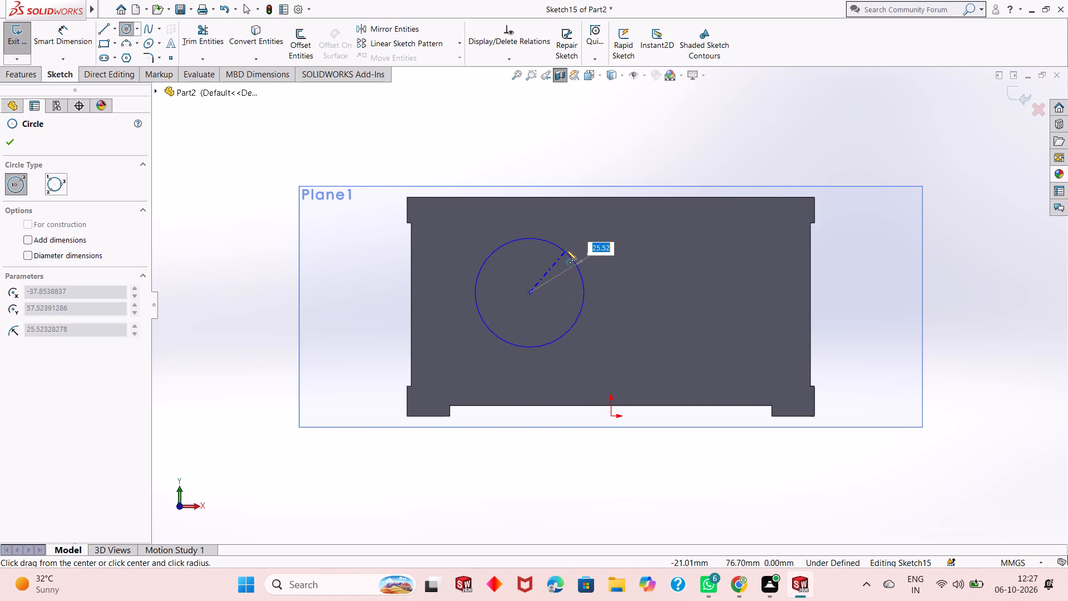
left_click(567, 248)
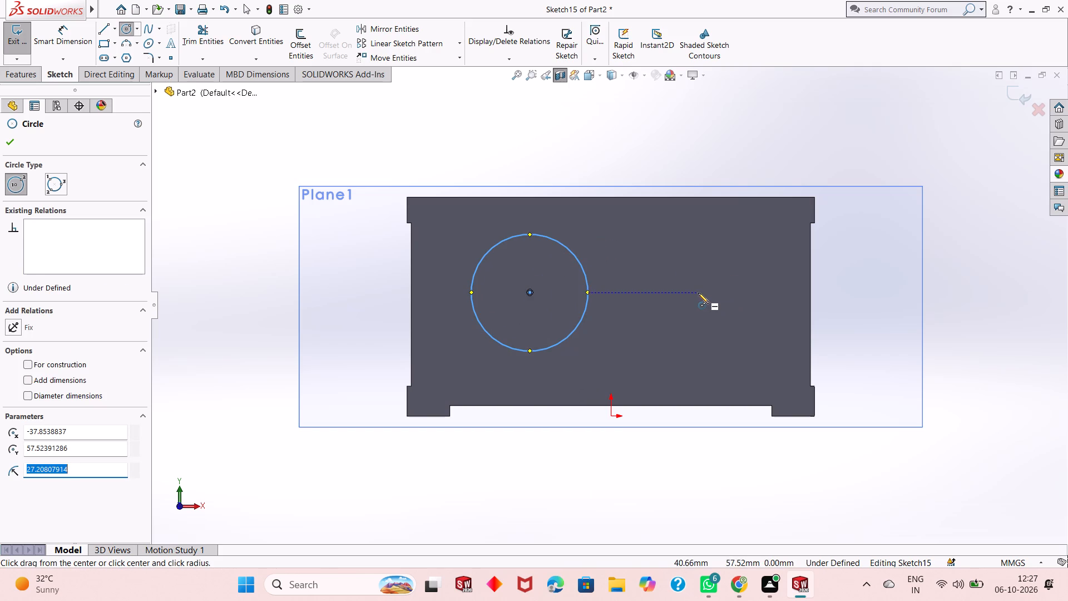
left_click(698, 293)
left_click(733, 242)
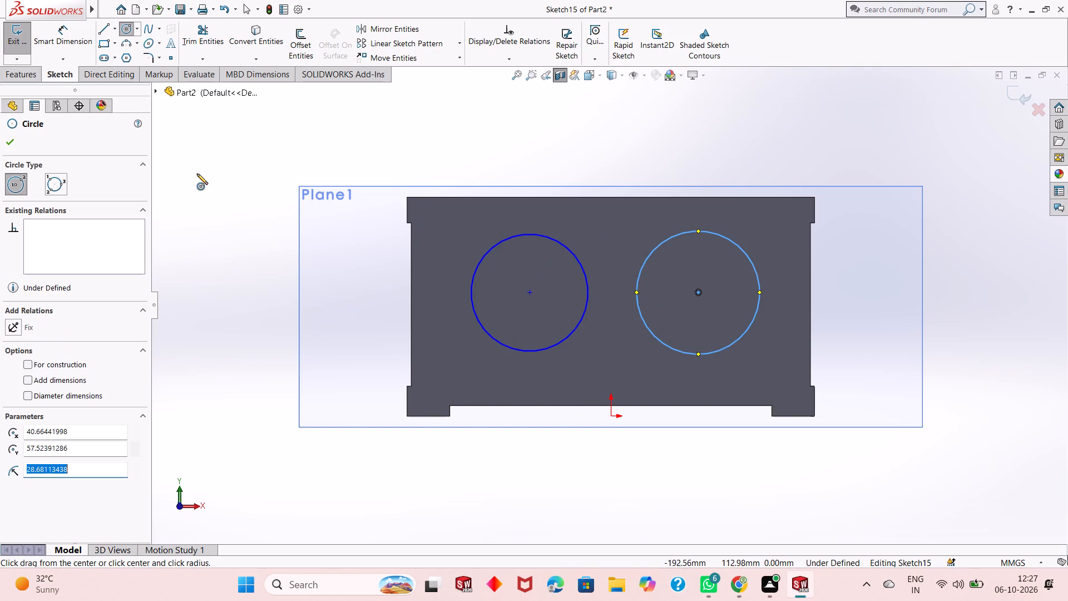
right_click(196, 174)
left_click(232, 179)
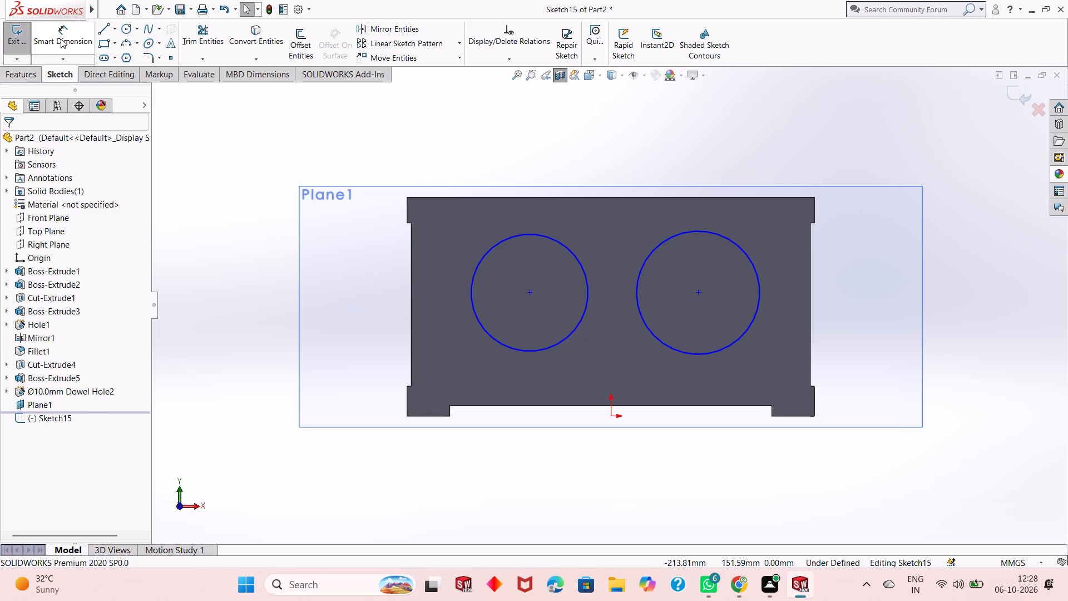
Dimension the diameter of the circle on the negative-X side to 60 mm.
left_click(61, 38)
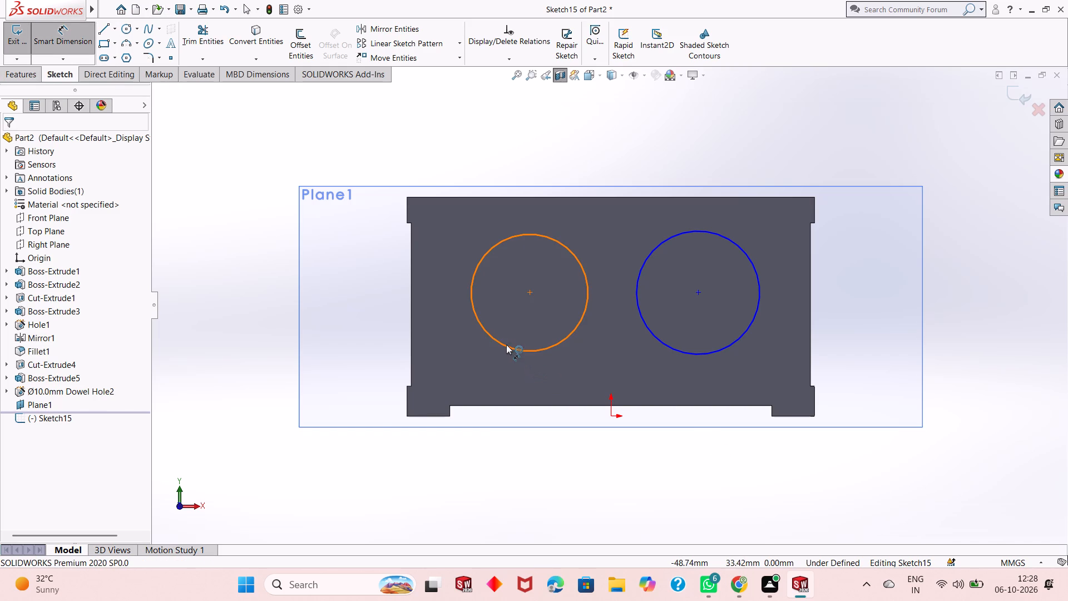
left_click(506, 344)
left_click(316, 479)
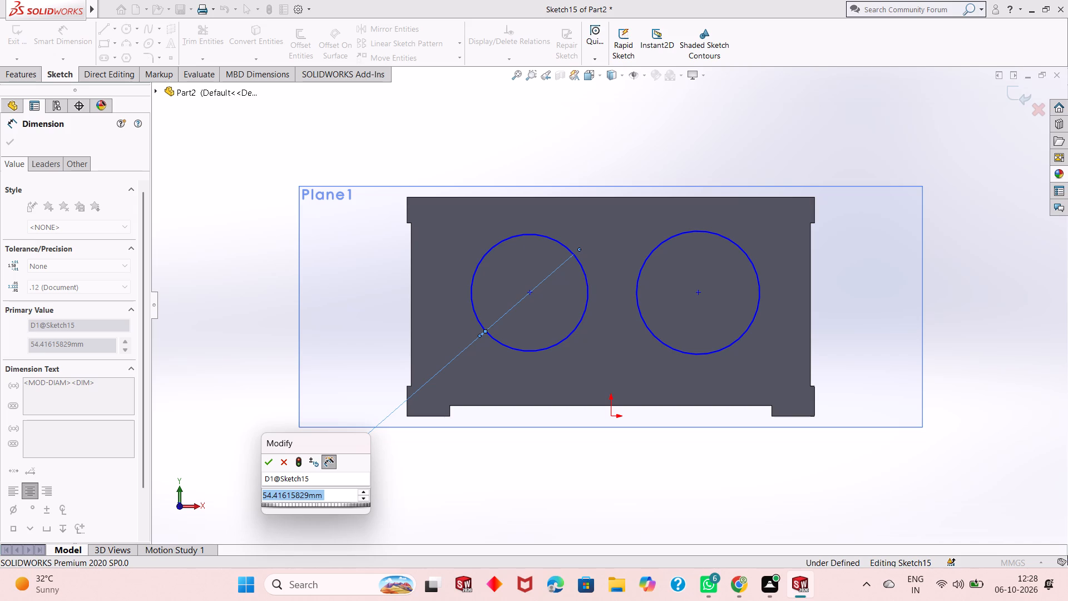
type("60")
key("Return")
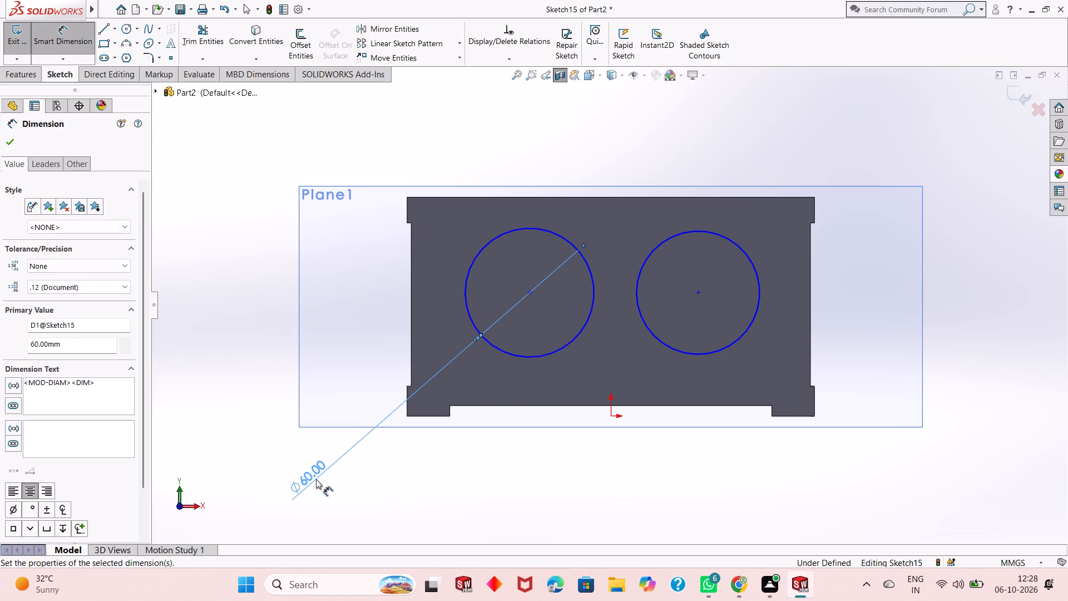
right_click(209, 255)
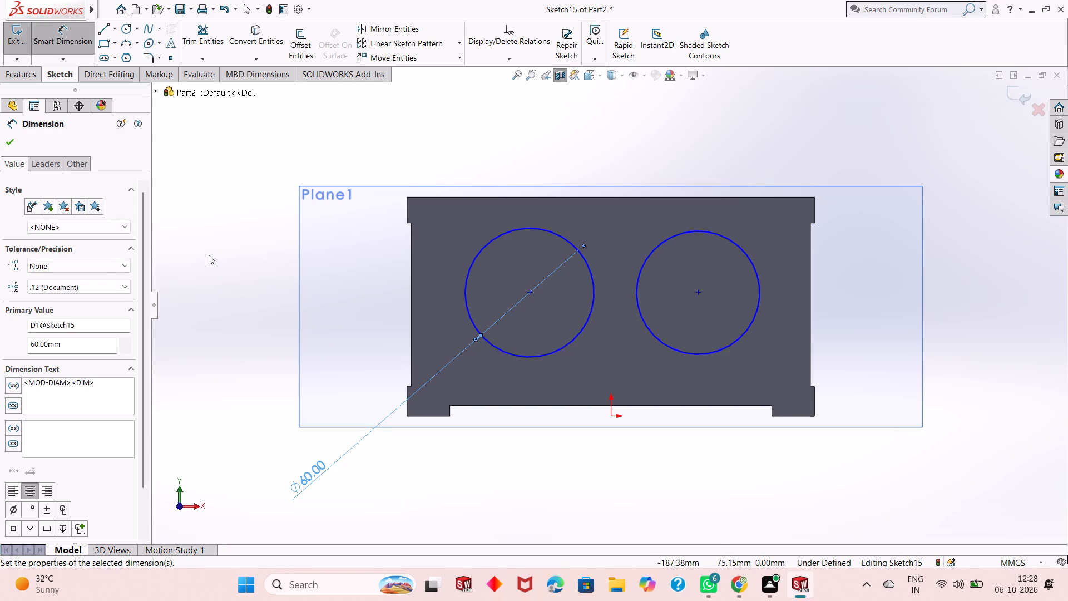
left_click(255, 155)
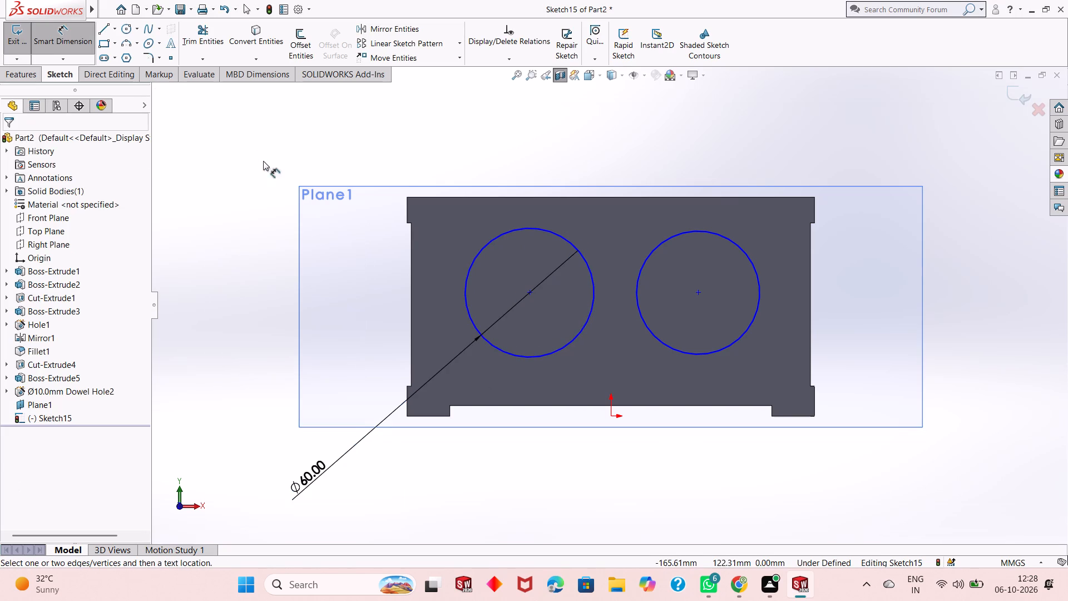
Position the 60 mm circle's centre 32 mm horizontally and 58 mm vertically from the origin with dimensions.
left_click(527, 293)
left_click(609, 418)
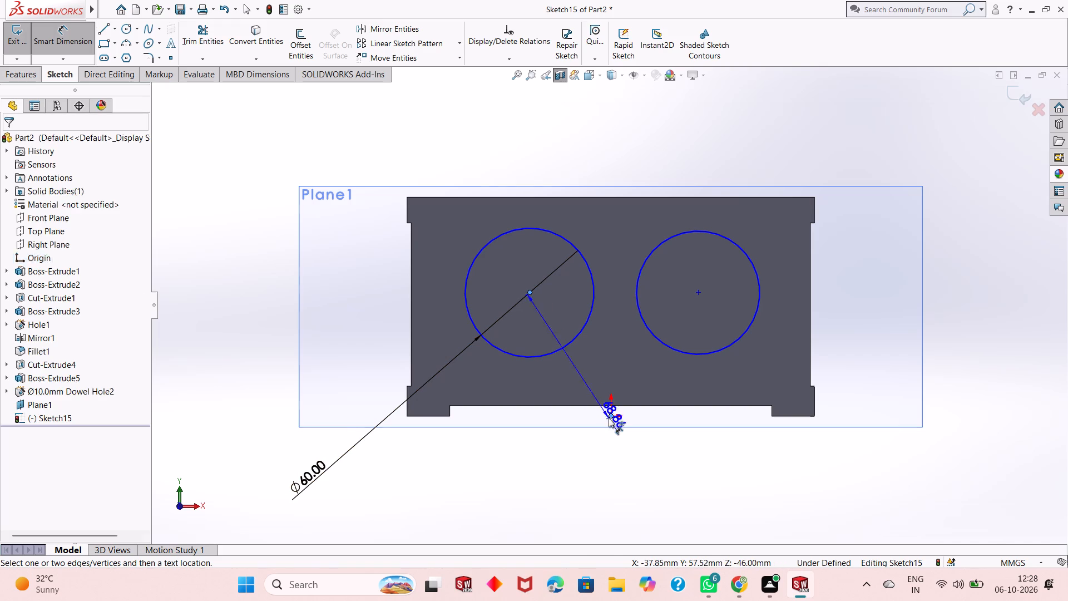
left_click(595, 492)
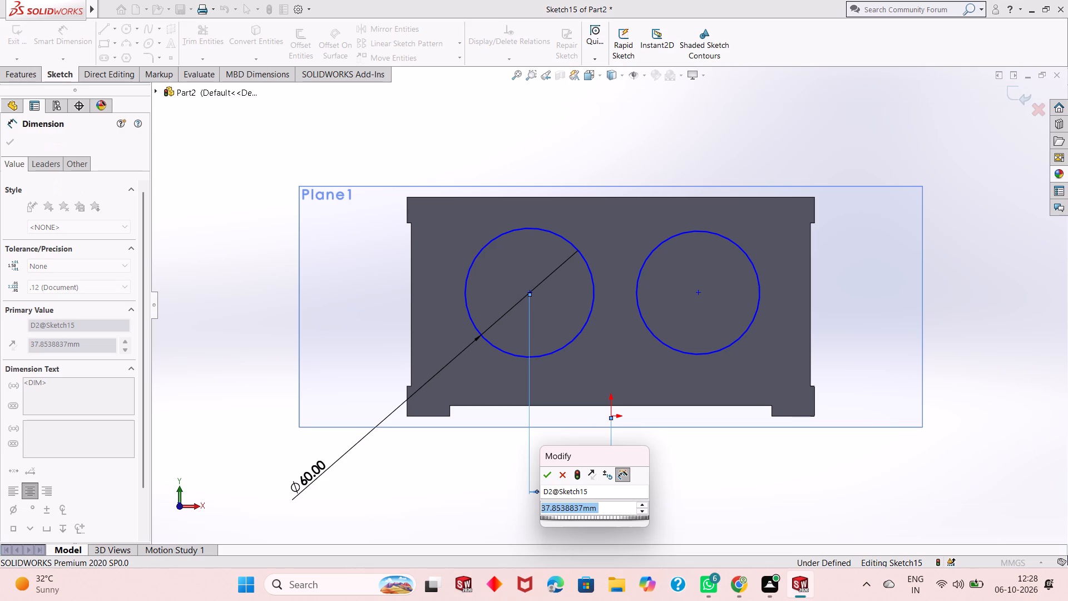
type("32")
key("Return")
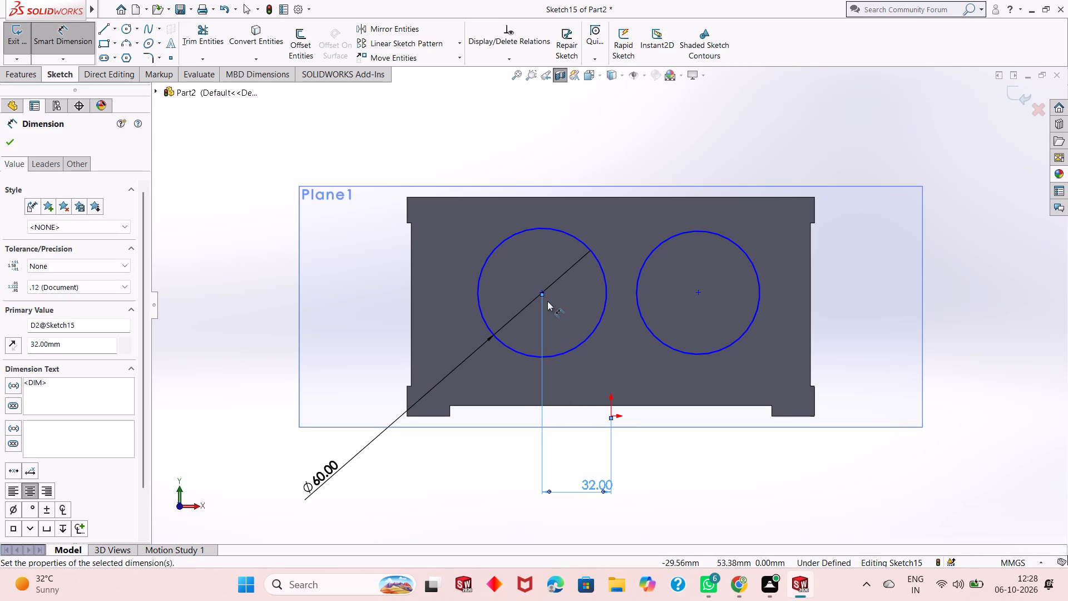
left_click(544, 290)
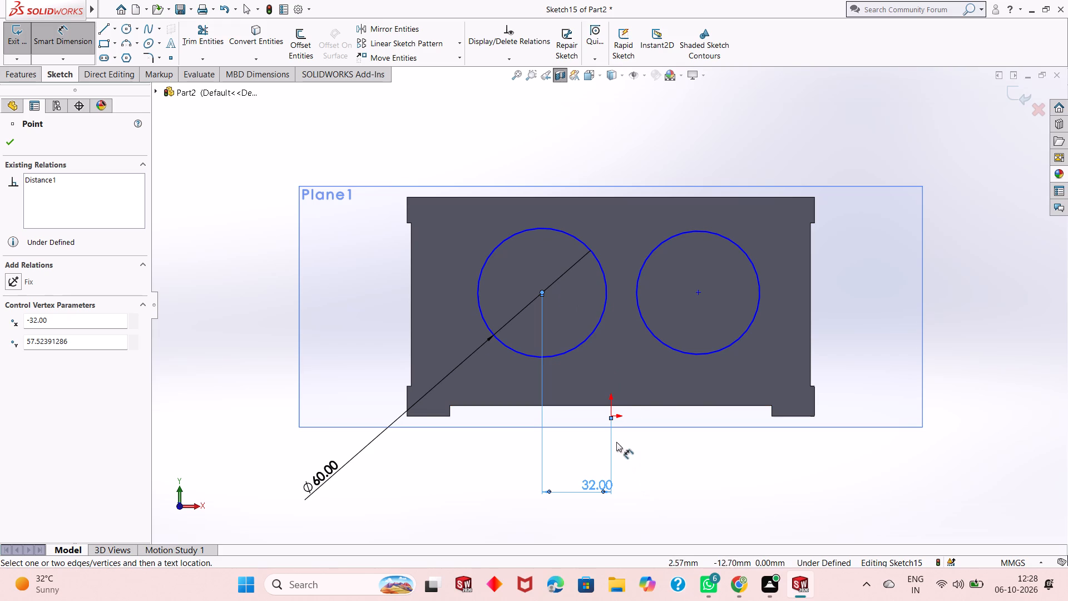
left_click(610, 416)
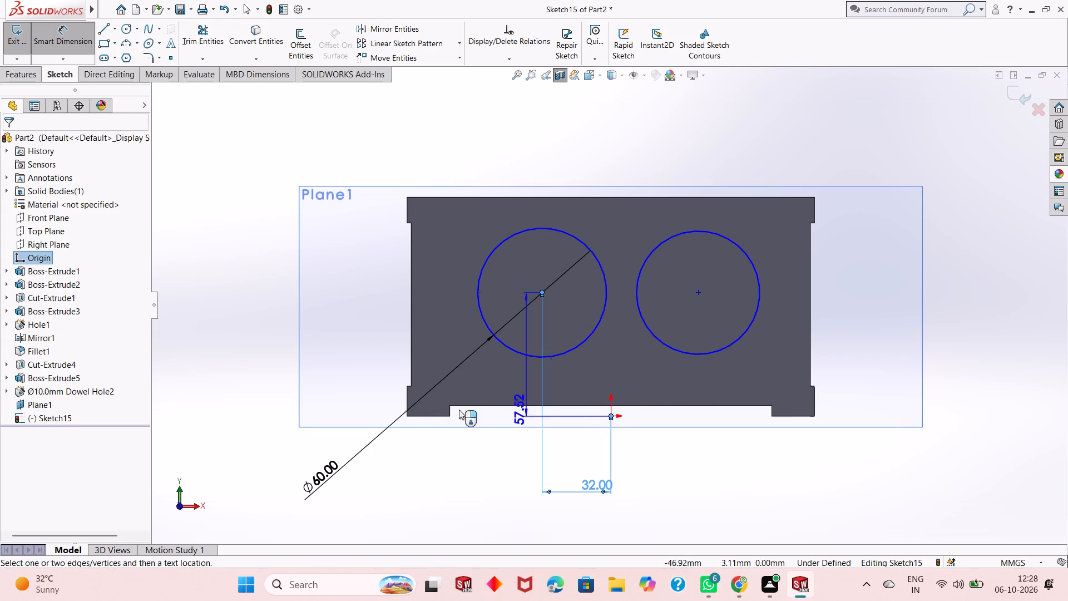
left_click(245, 410)
type("58")
key("Return")
right_click(198, 211)
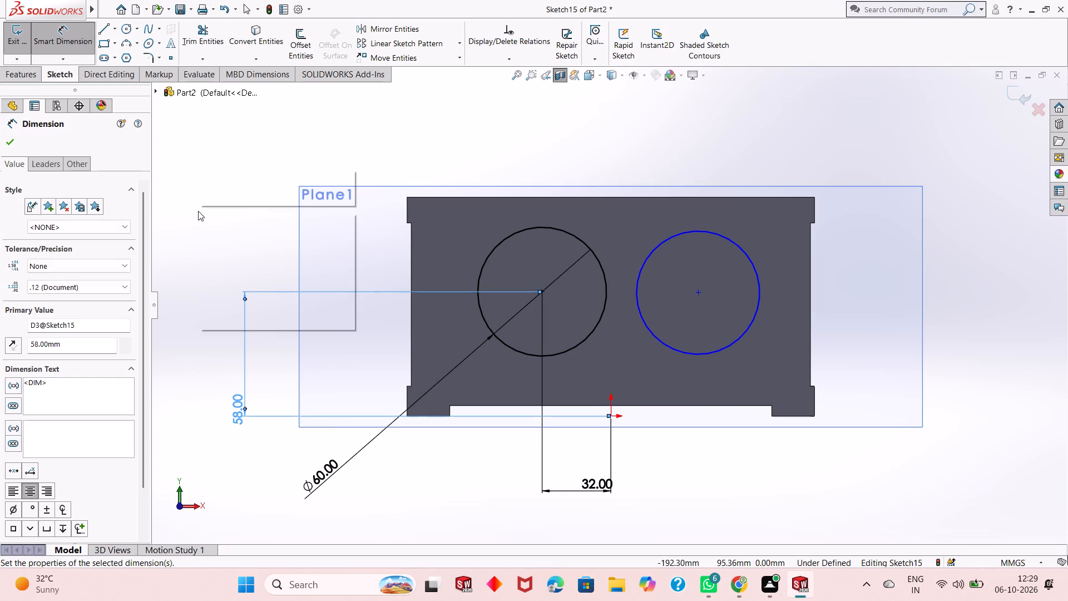
left_click(248, 247)
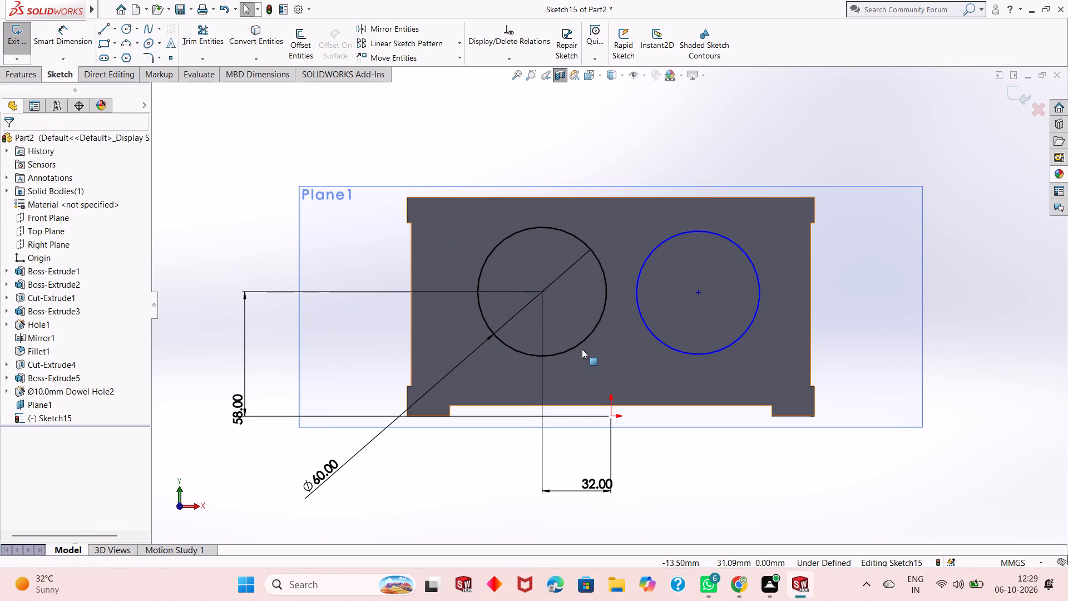
Apply an Equal relation between the two circles.
left_click(582, 343)
left_click(651, 331, "ctrl")
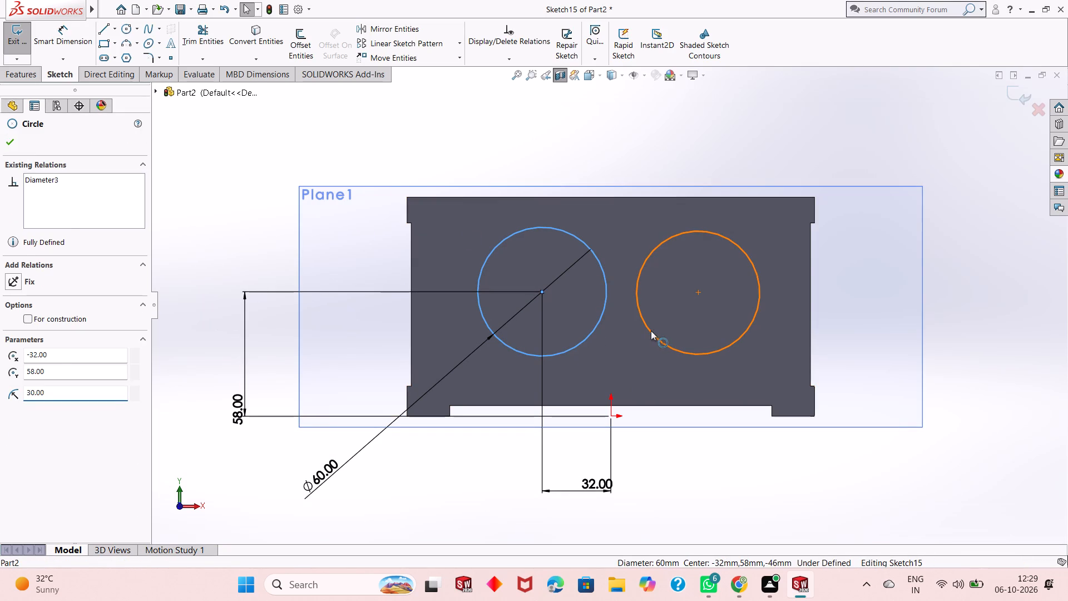
left_click(14, 390)
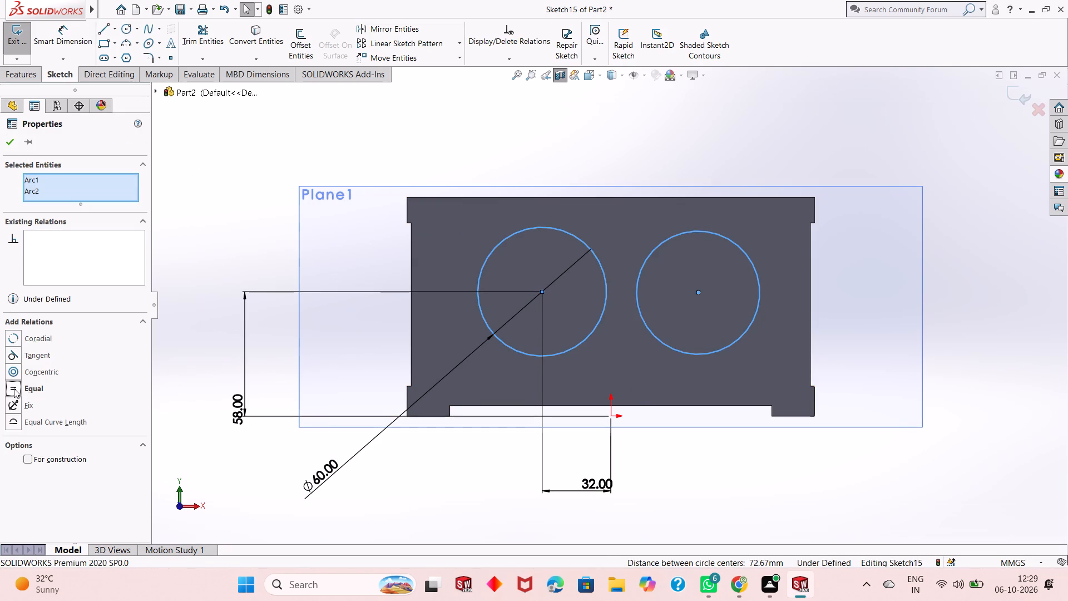
left_click(9, 150)
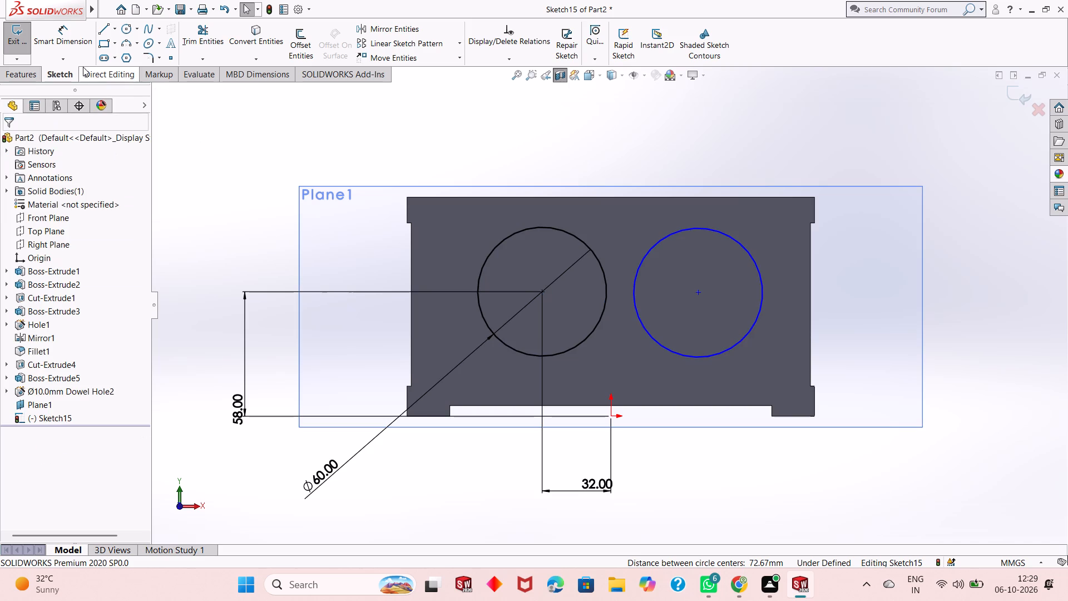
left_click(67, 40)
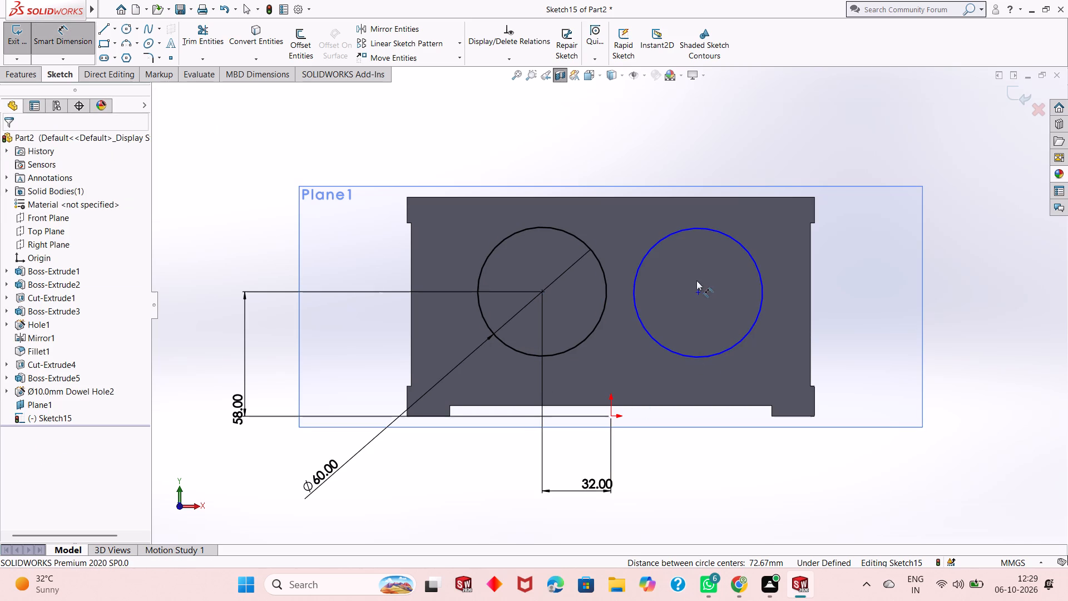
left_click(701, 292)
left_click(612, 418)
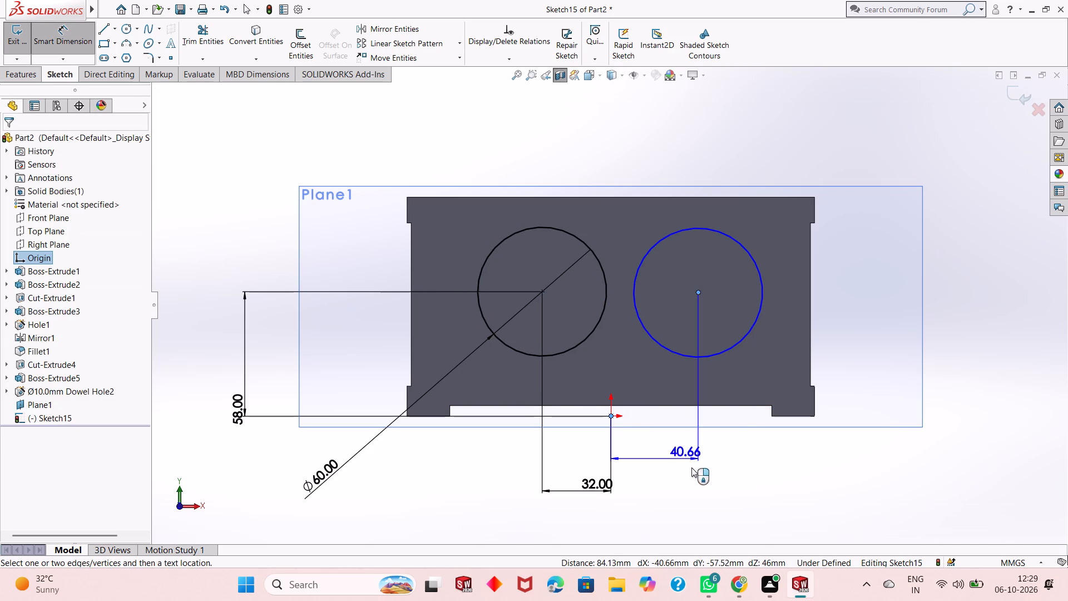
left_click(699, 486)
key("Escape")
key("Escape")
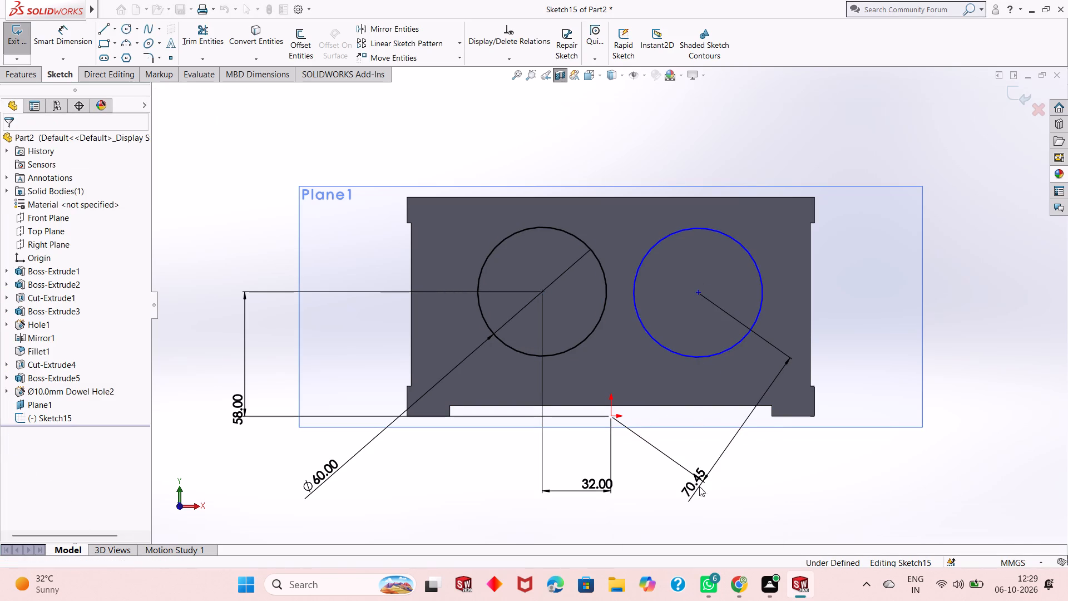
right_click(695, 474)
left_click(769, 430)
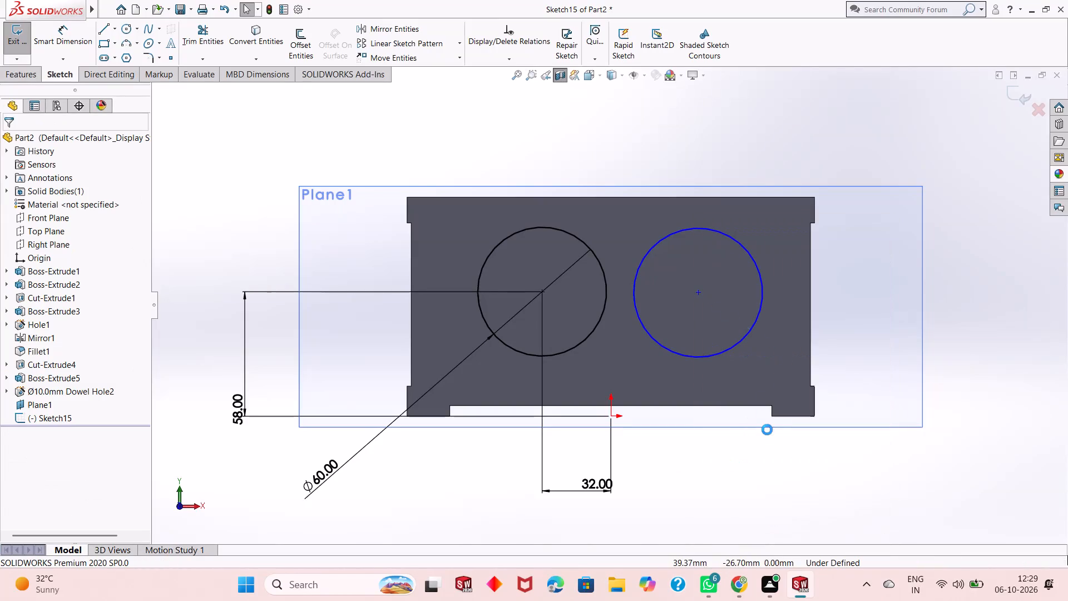
Position the centre of the circle on the positive-X side 32 mm horizontally and 58 mm vertically from the origin.
left_click(76, 42)
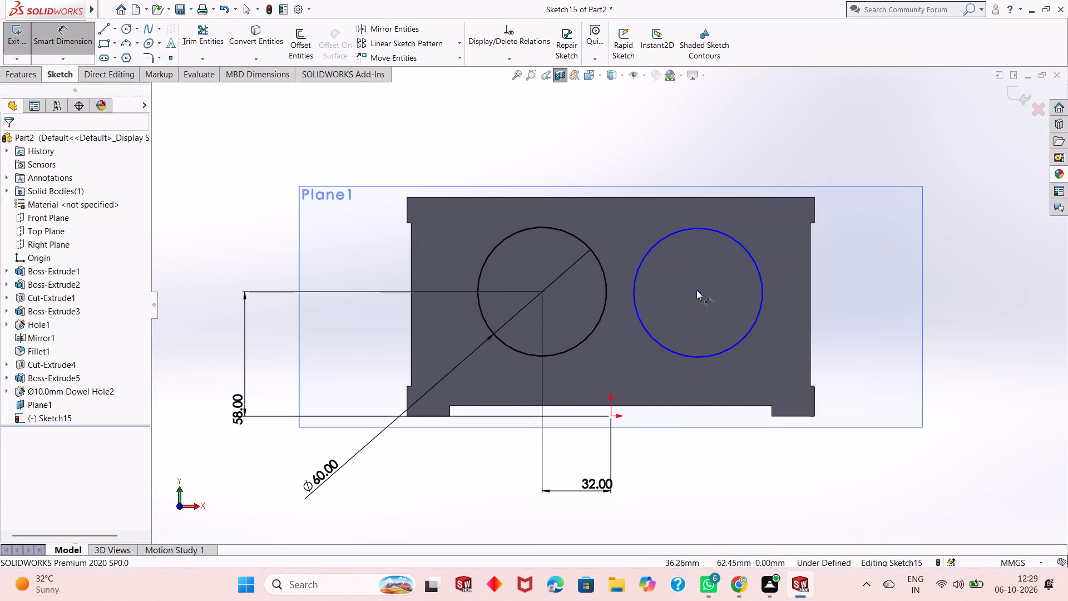
left_click(697, 292)
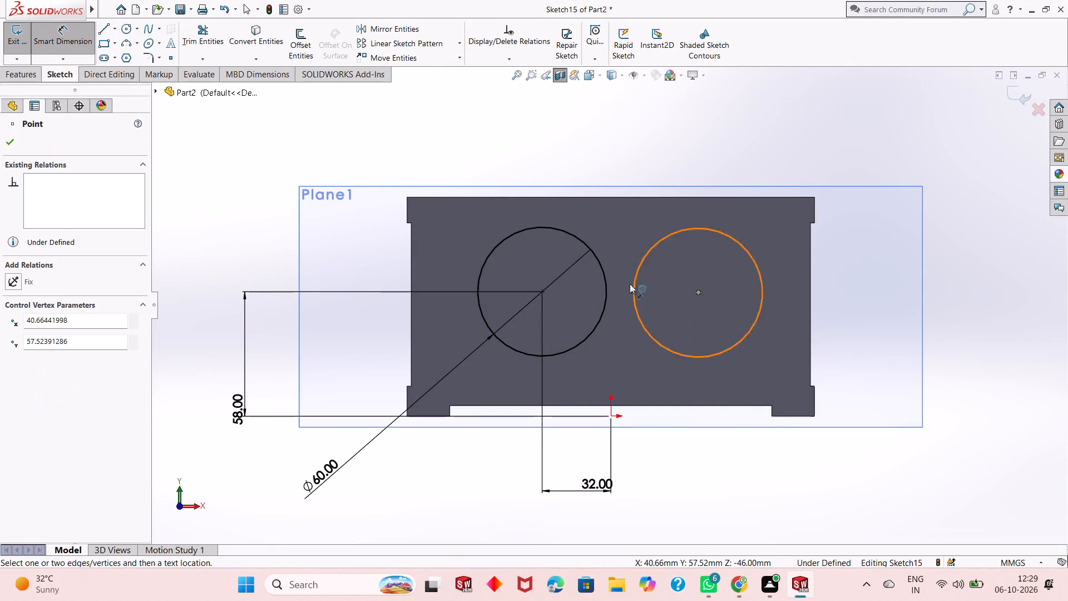
left_click(611, 417)
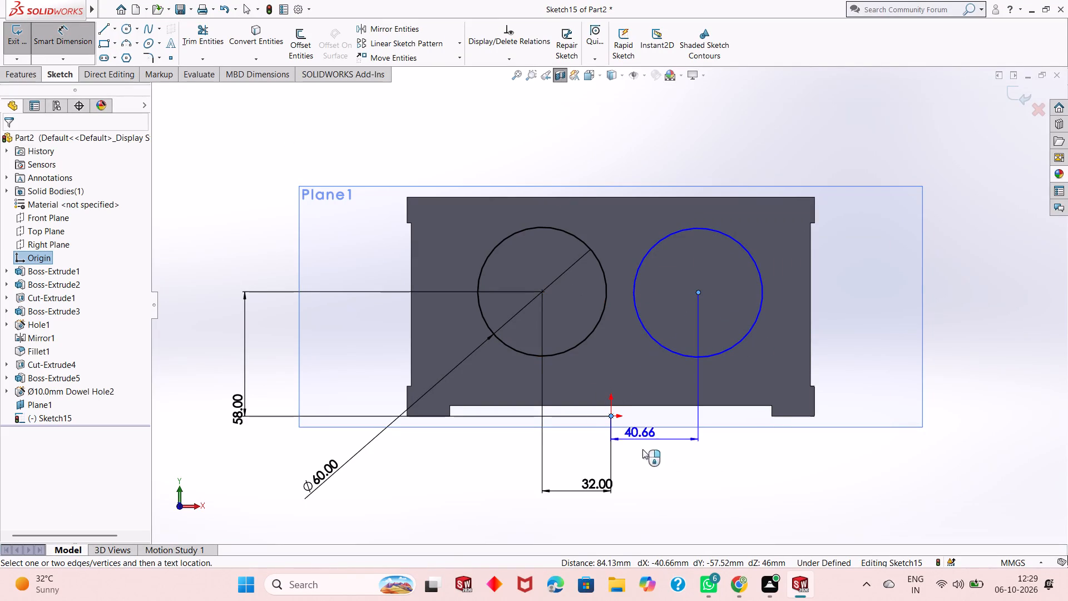
left_click(660, 503)
type("32")
key("Return")
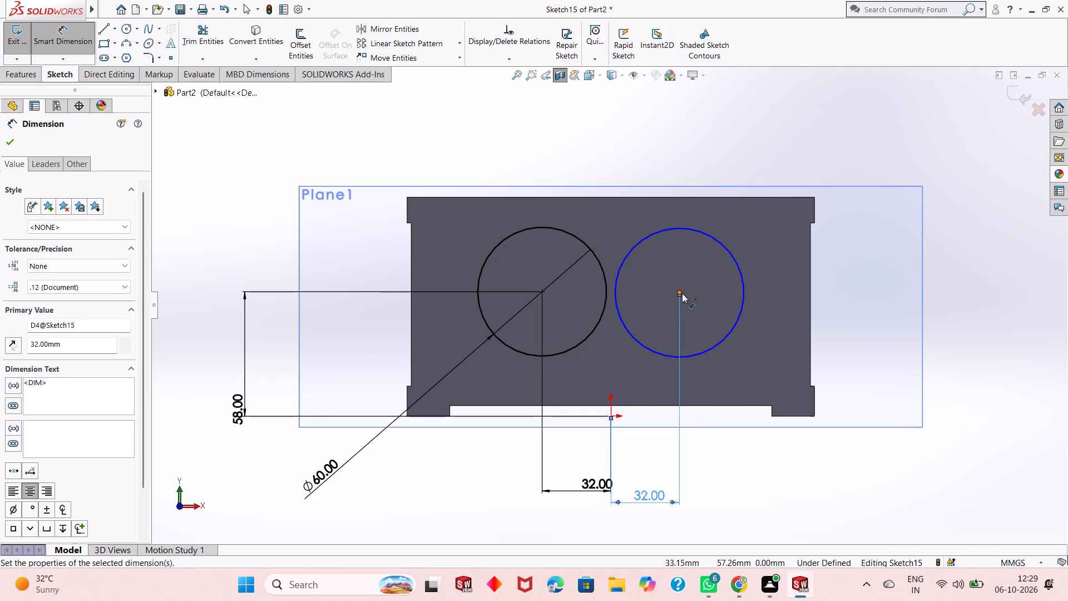
left_click(682, 293)
left_click(611, 415)
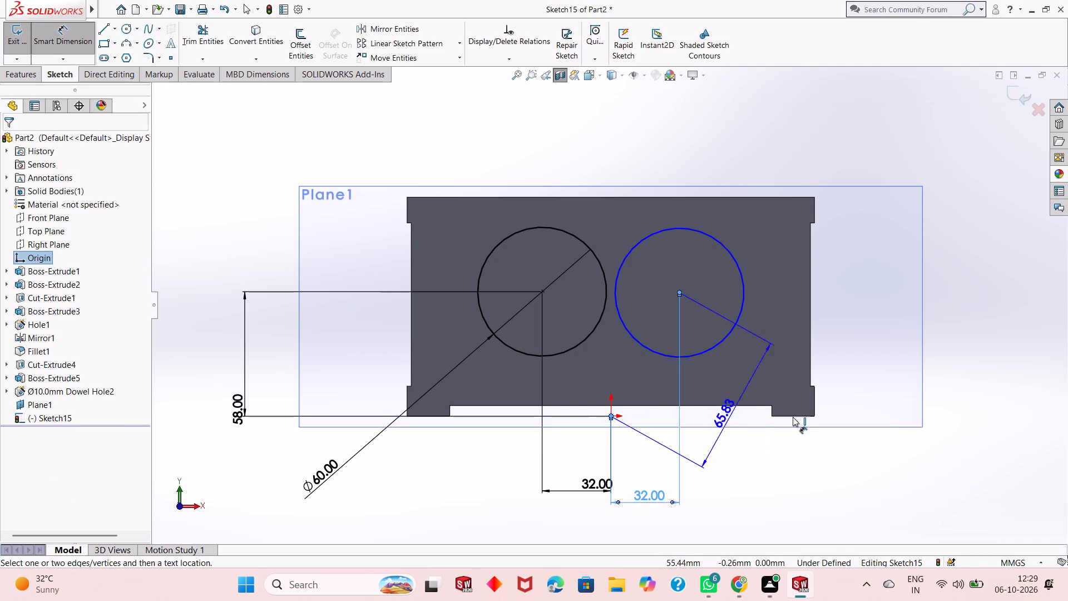
left_click(955, 368)
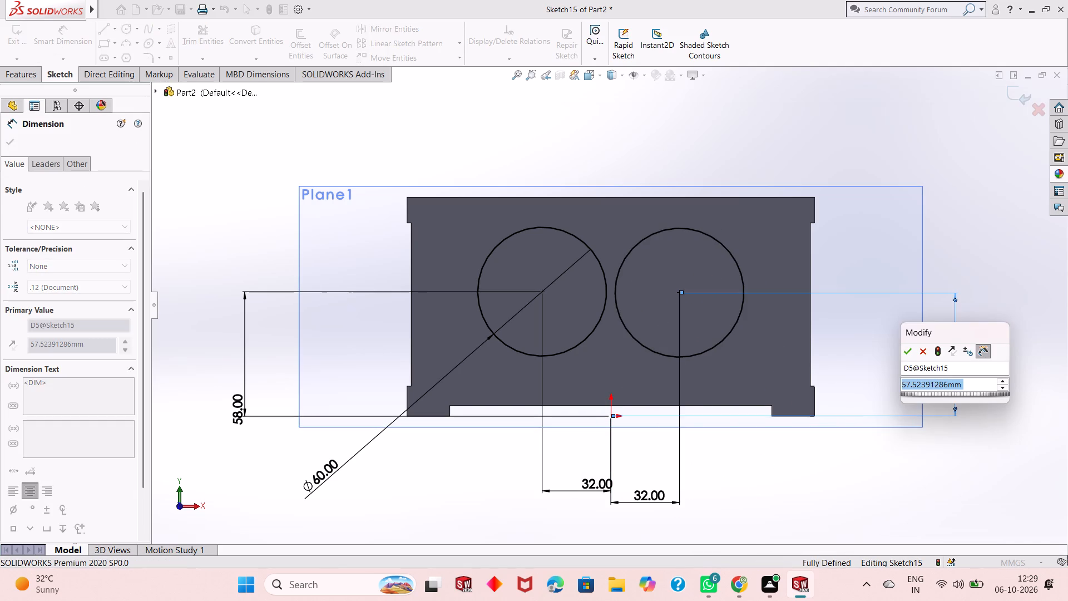
type("58")
key("Return")
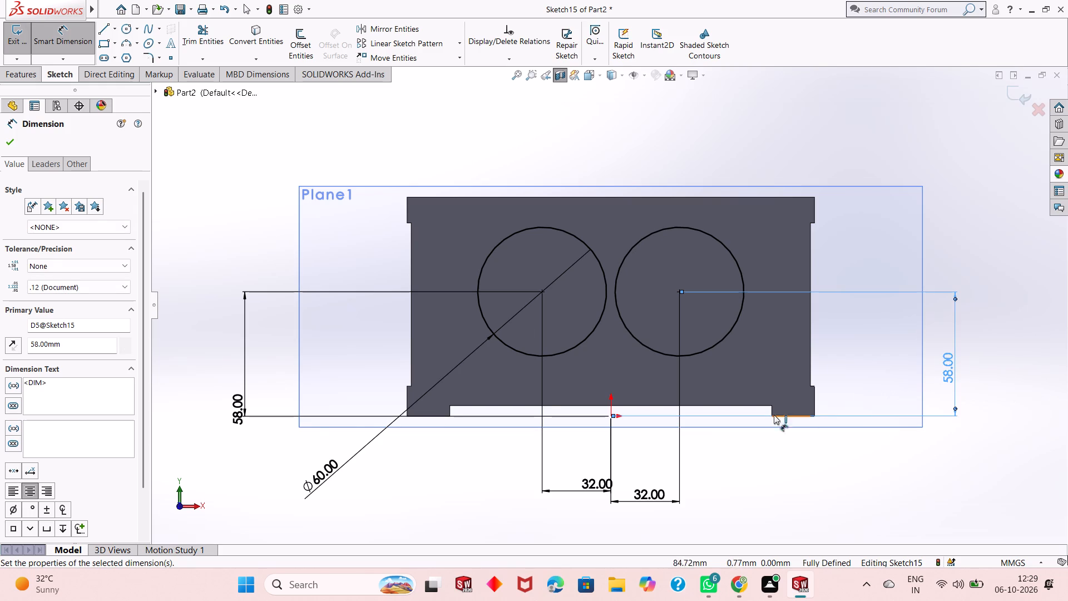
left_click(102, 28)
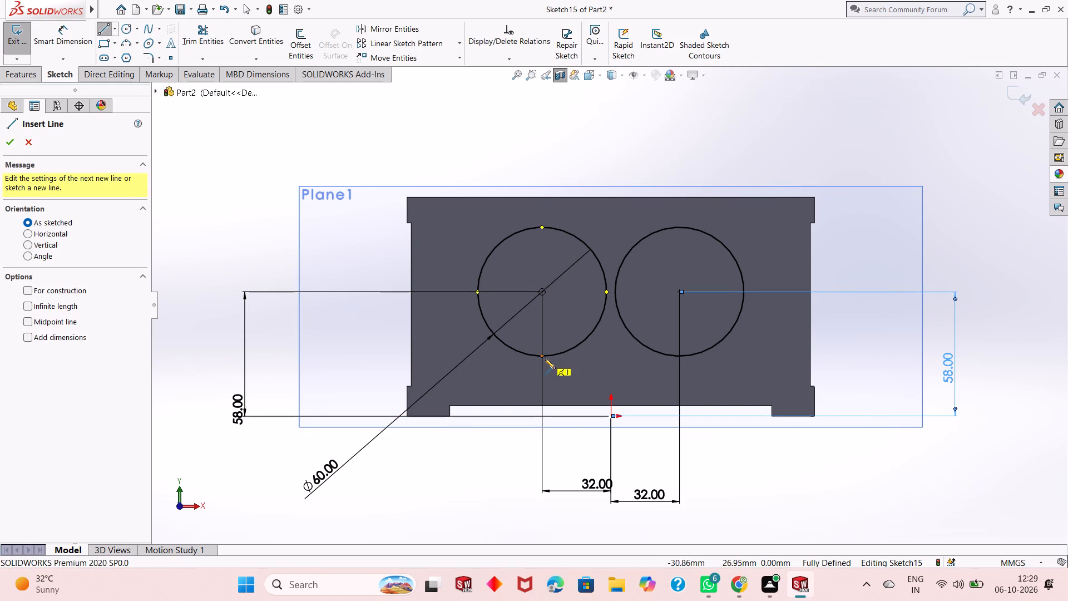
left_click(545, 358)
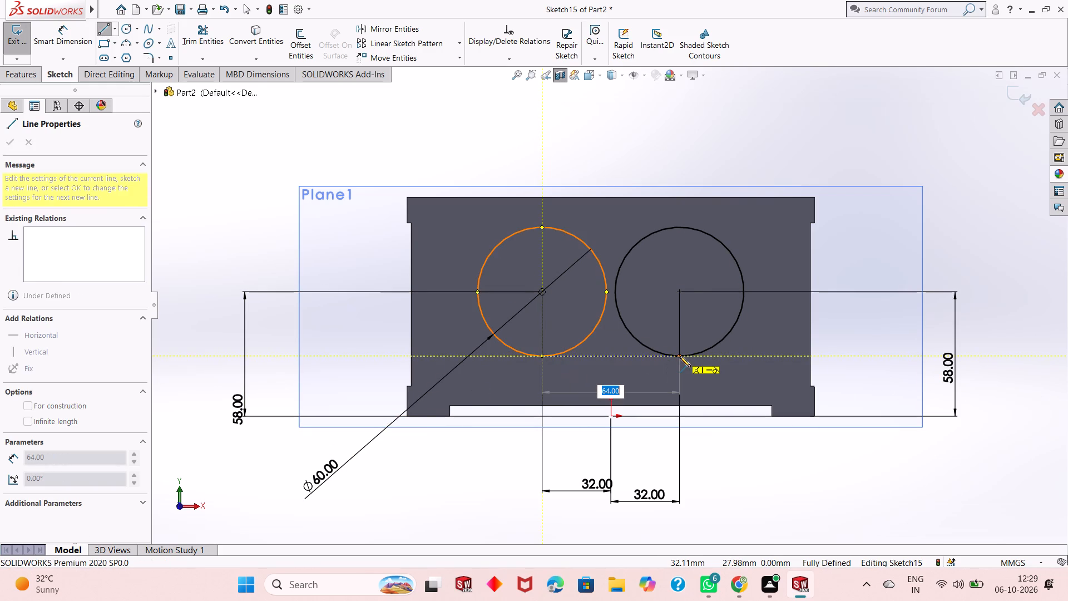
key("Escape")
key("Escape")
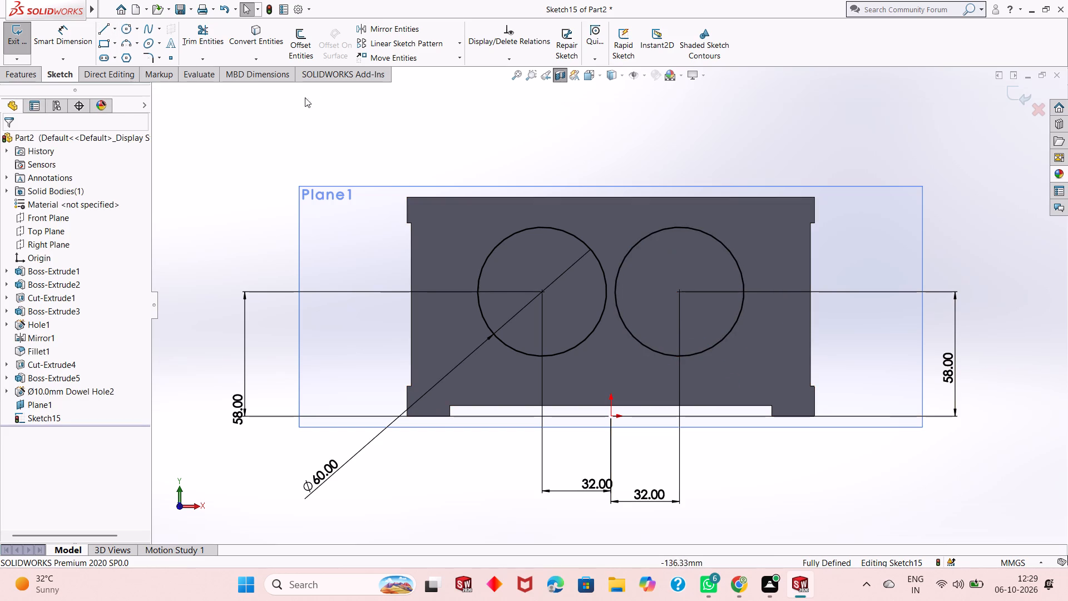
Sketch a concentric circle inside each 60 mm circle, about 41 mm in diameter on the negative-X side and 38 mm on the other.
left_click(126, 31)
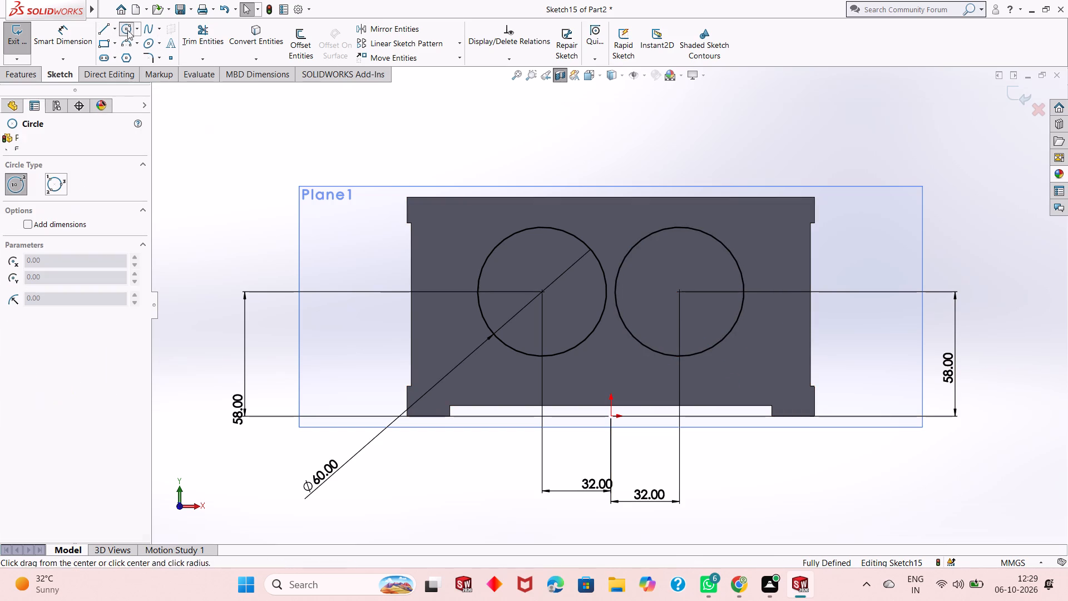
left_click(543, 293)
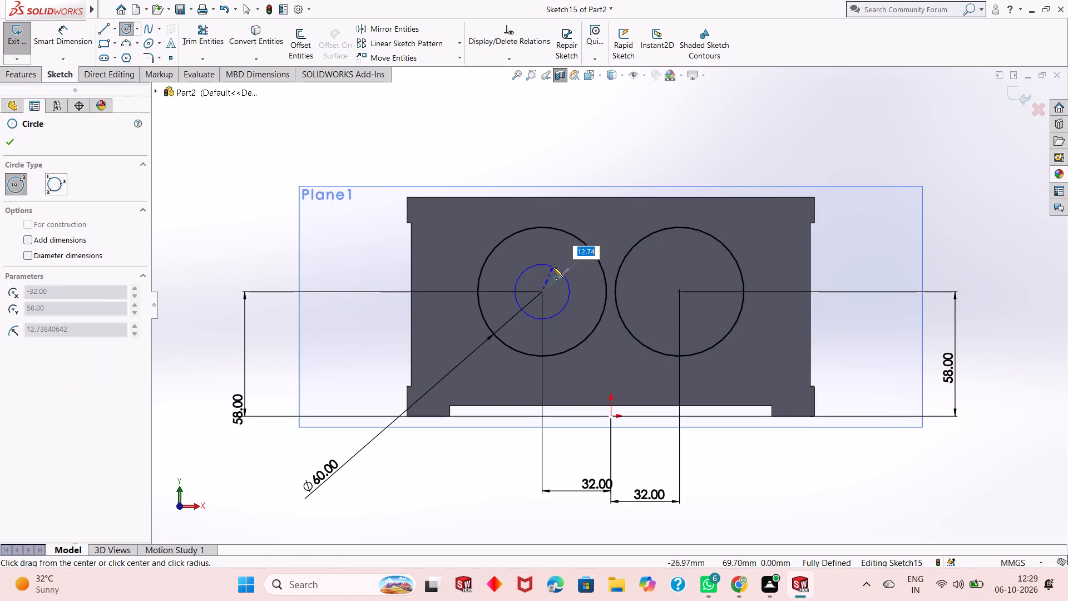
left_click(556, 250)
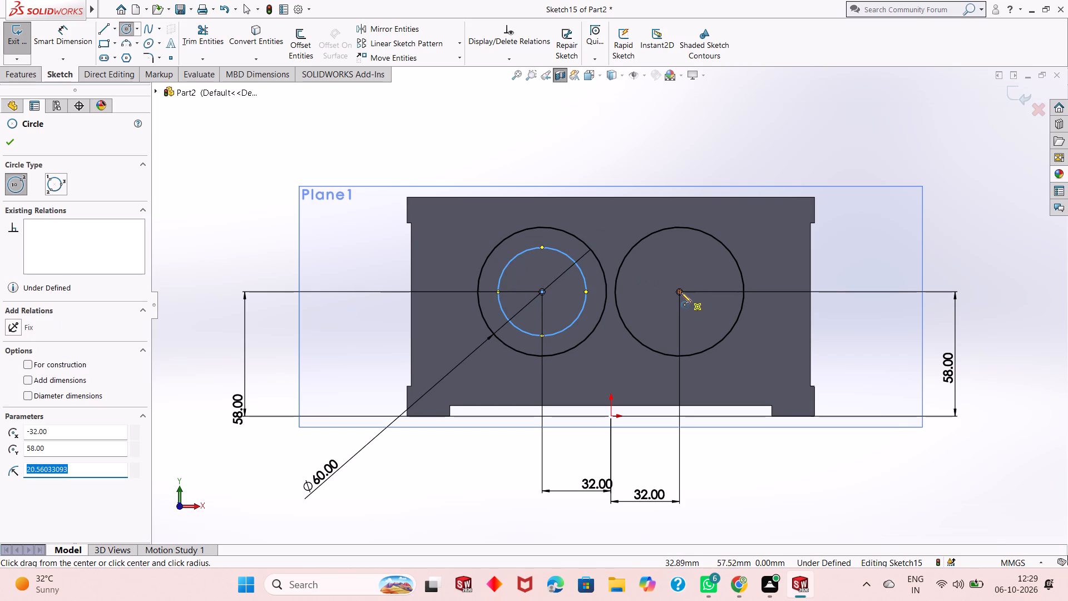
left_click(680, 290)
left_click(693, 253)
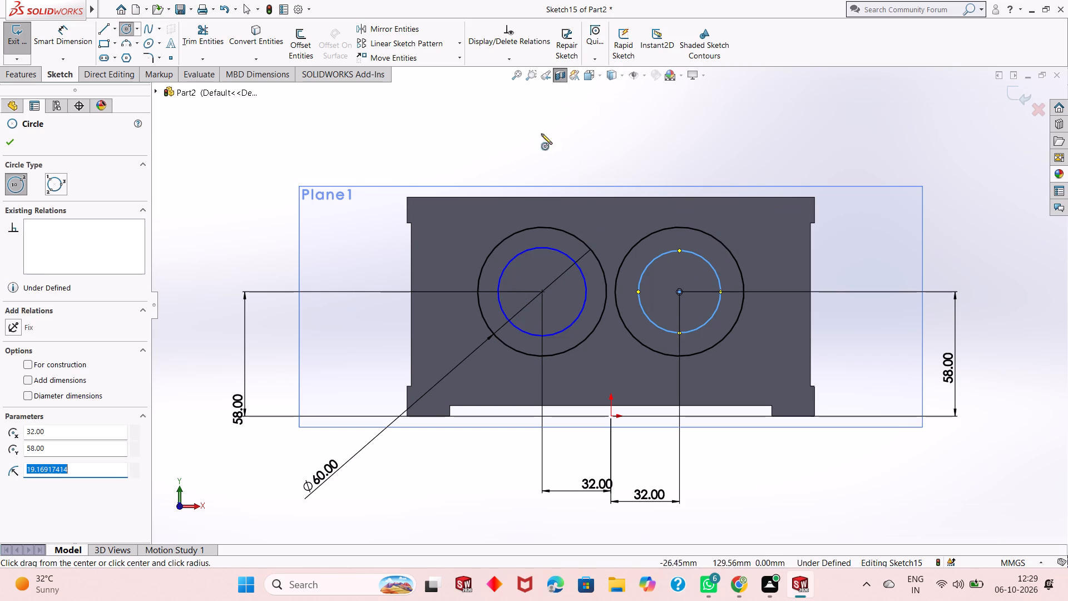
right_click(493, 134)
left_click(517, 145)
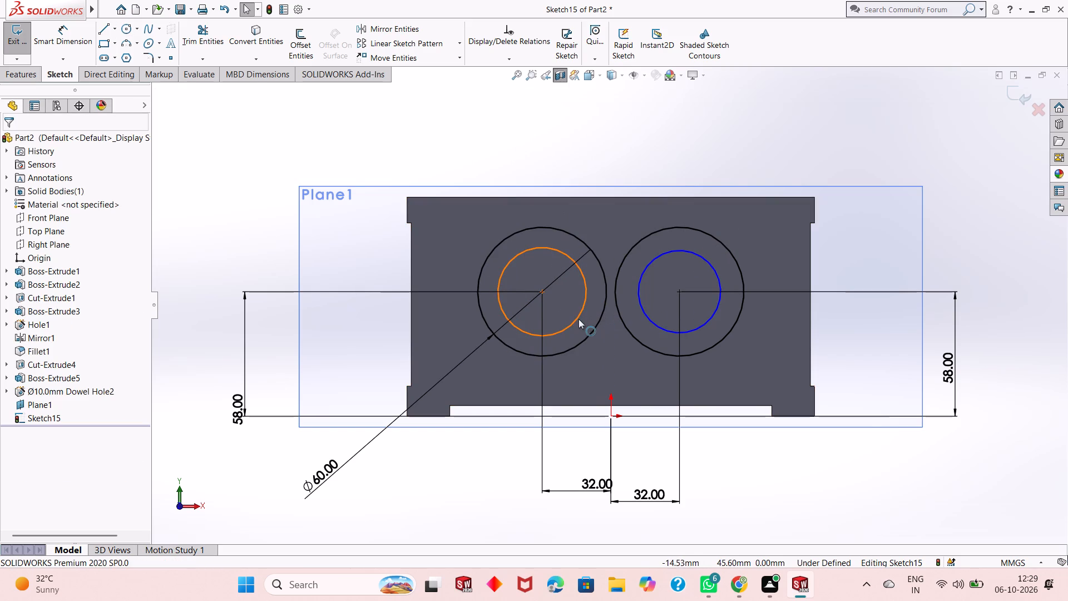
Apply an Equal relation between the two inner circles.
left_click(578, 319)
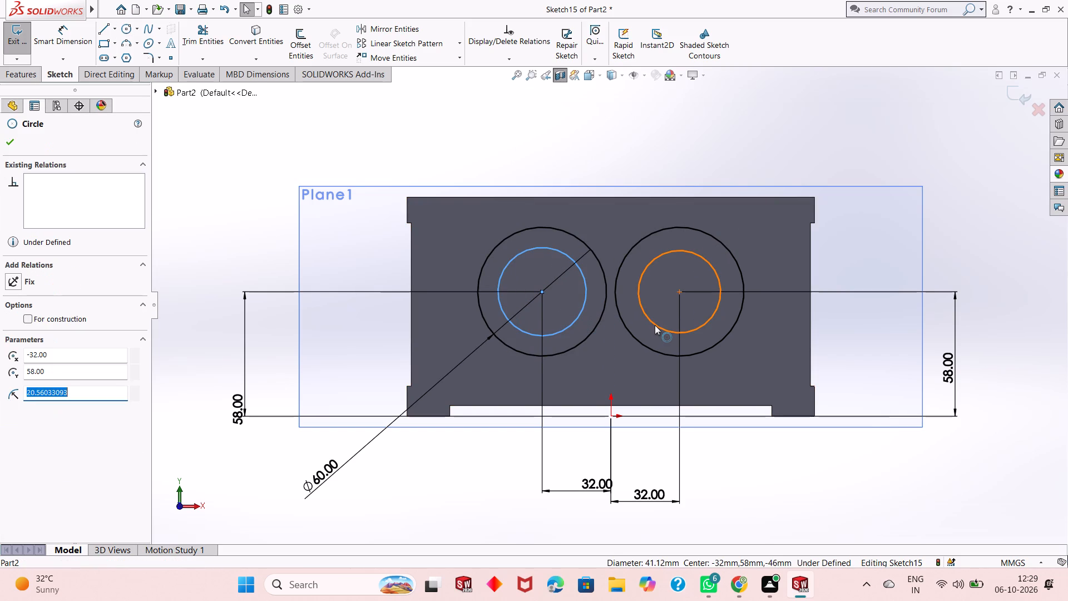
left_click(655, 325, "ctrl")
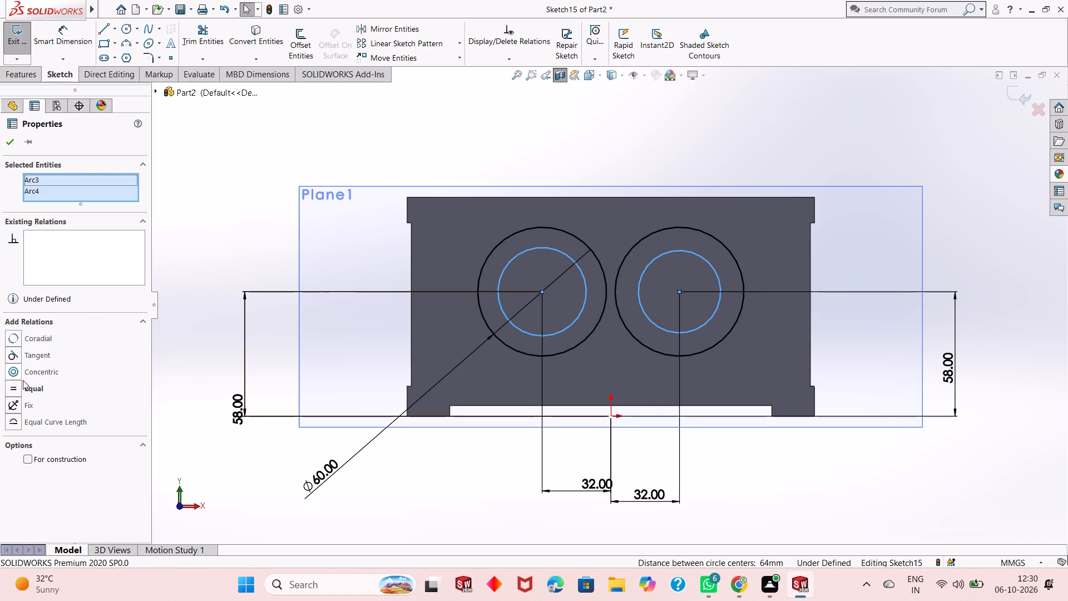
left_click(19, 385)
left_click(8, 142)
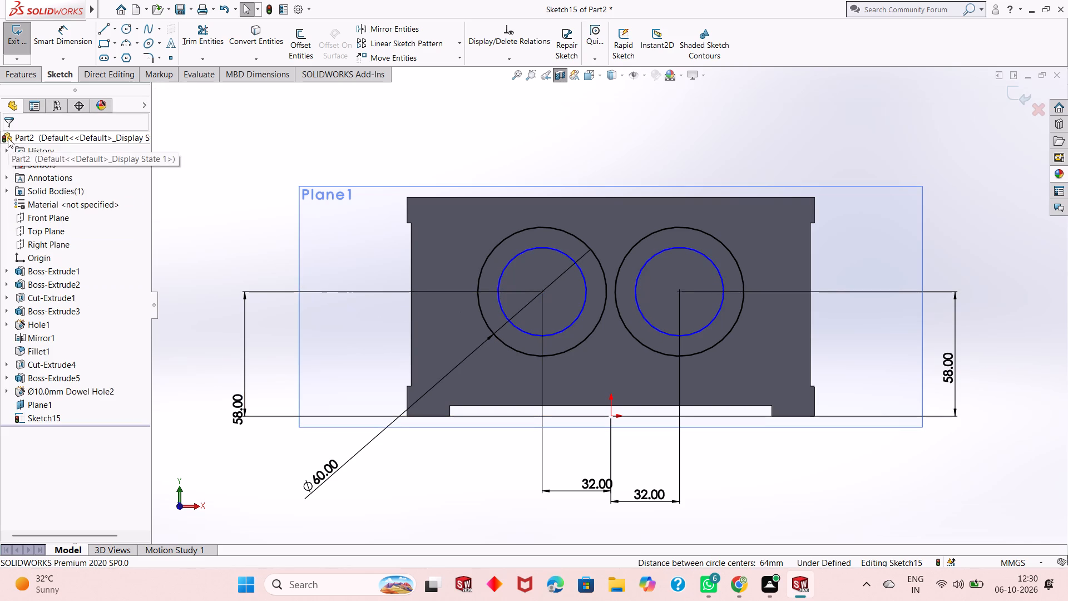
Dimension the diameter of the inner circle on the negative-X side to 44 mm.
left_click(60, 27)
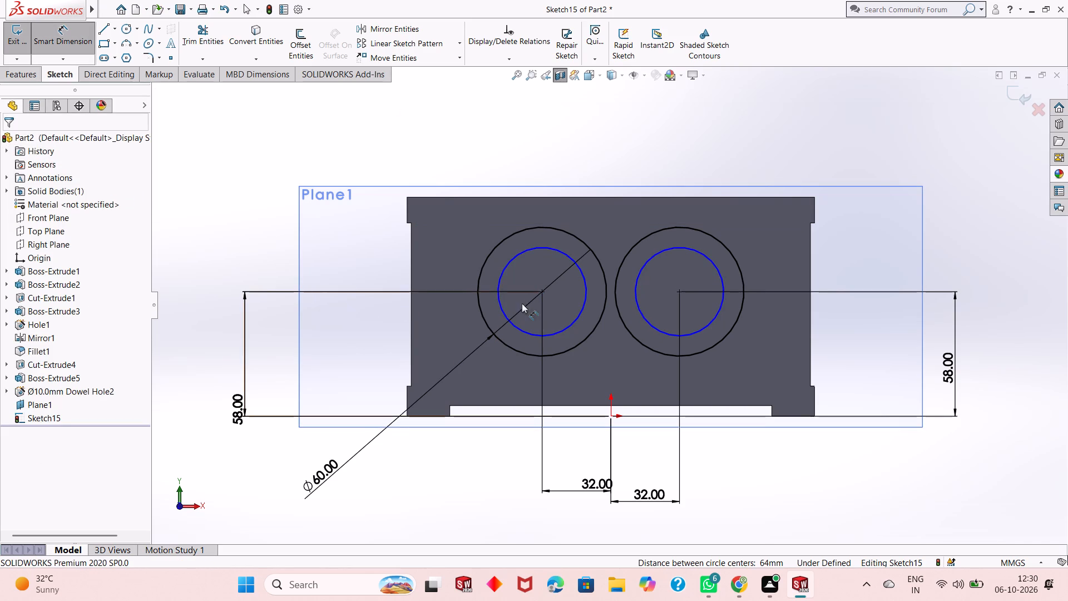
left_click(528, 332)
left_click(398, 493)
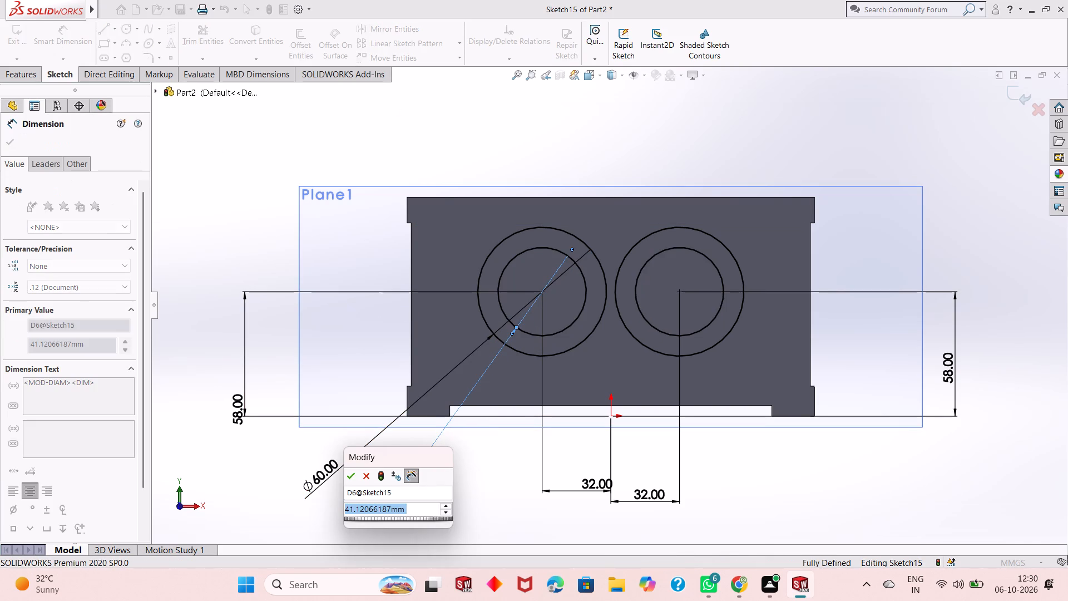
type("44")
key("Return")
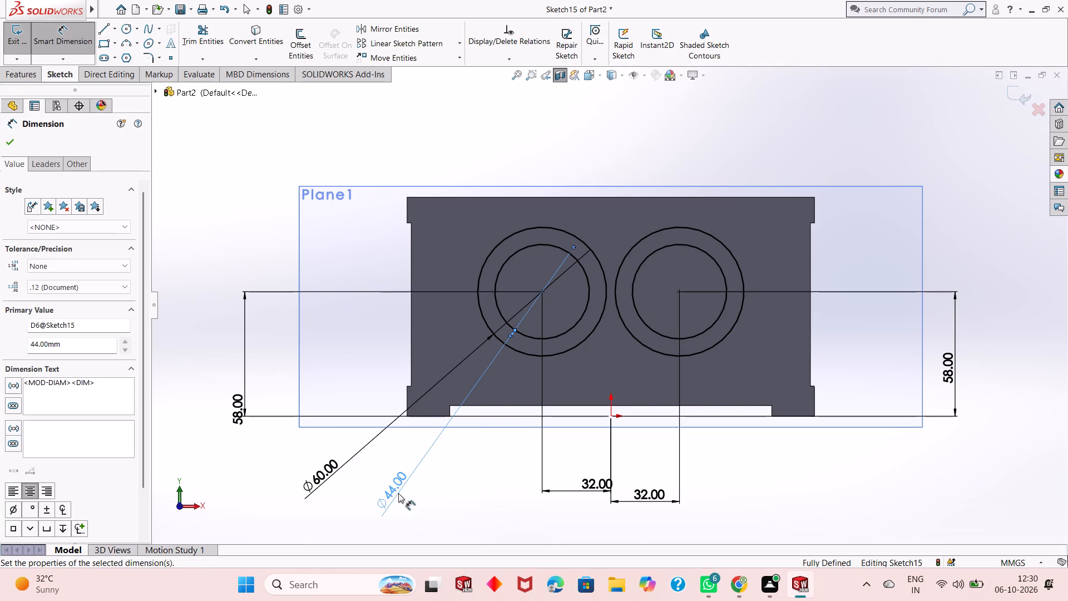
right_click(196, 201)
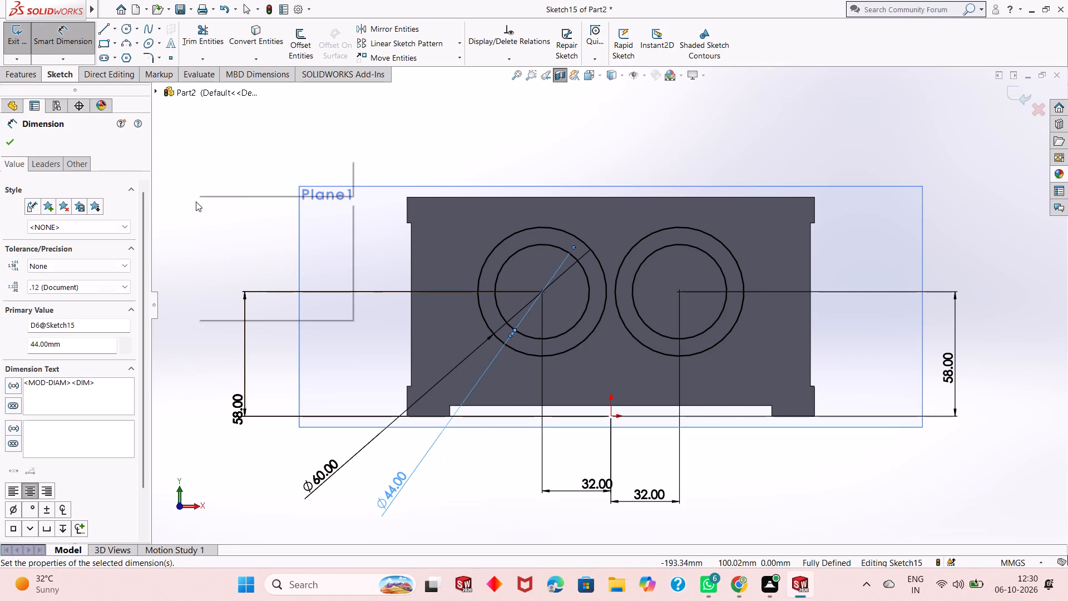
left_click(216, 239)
Examine the two concentric circle pairs against the housing's side wall from several angles.
scroll(656, 313, "up", 1)
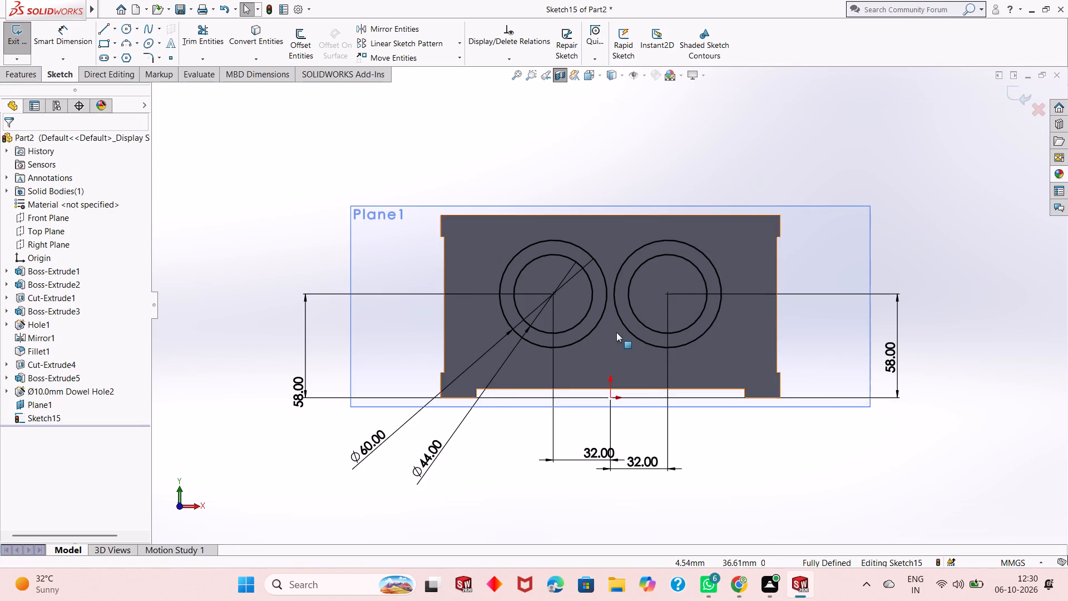
scroll(614, 332, "up", 1)
scroll(630, 297, "down", 1)
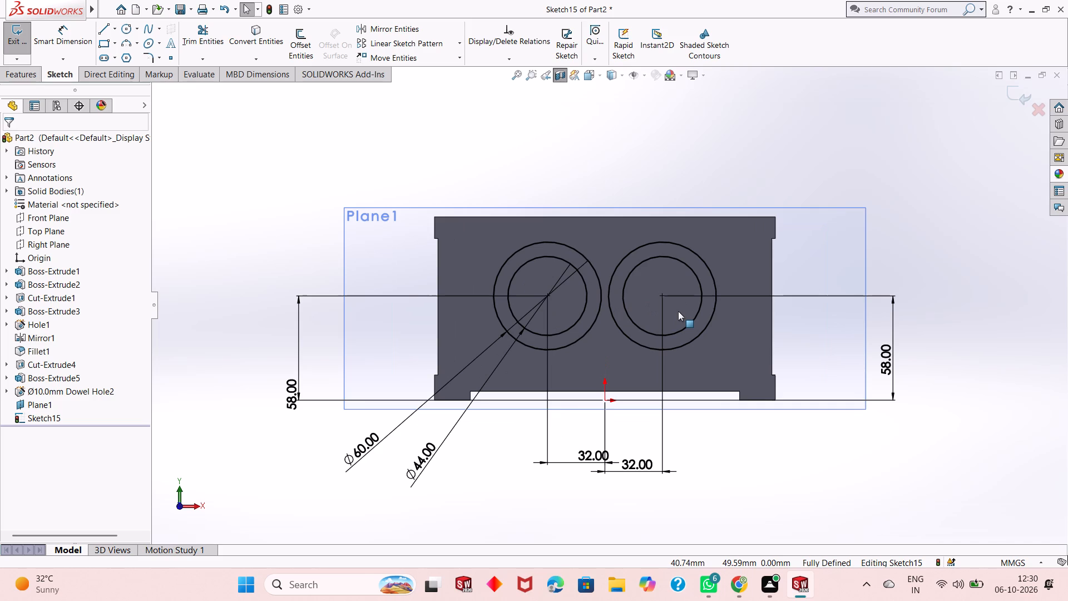
middle_click_drag(683, 357, 648, 374)
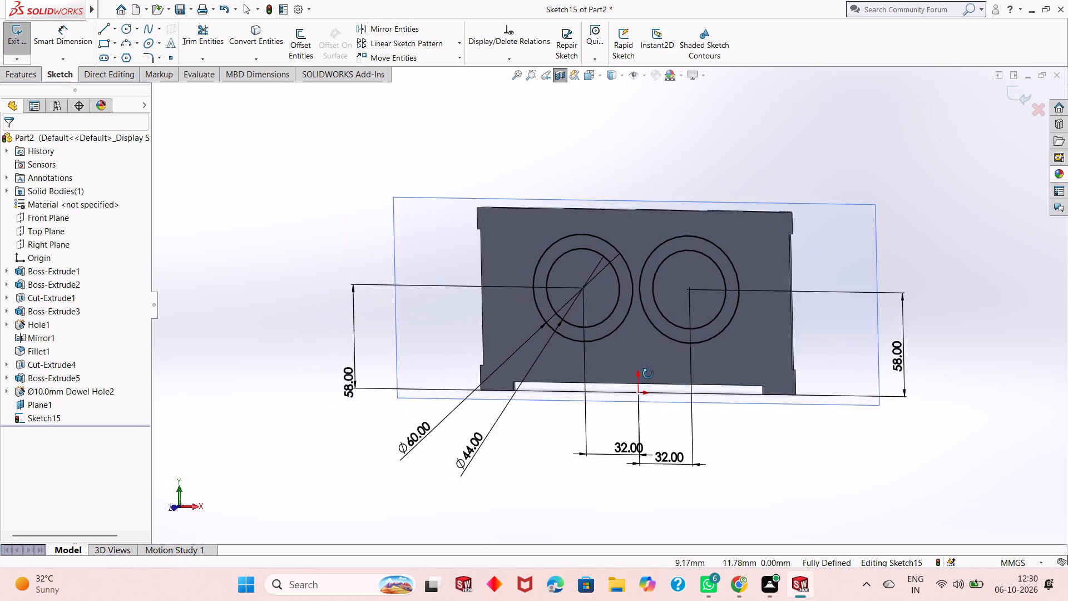
middle_click_drag(648, 374, 675, 361)
scroll(650, 300, "down", 1)
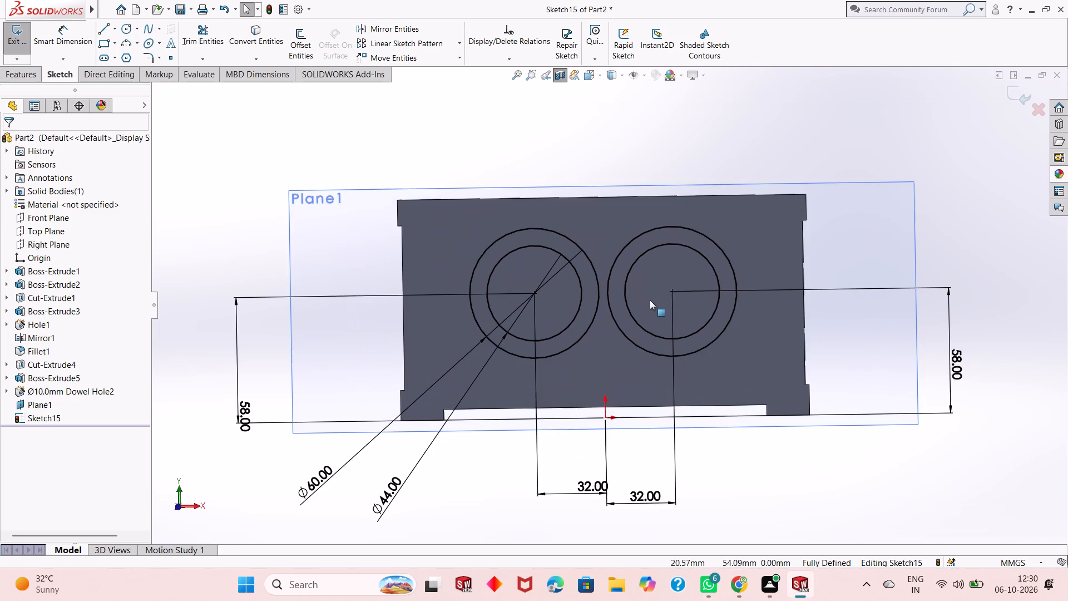
scroll(649, 300, "down", 1)
scroll(644, 300, "up", 1)
scroll(617, 263, "down", 1)
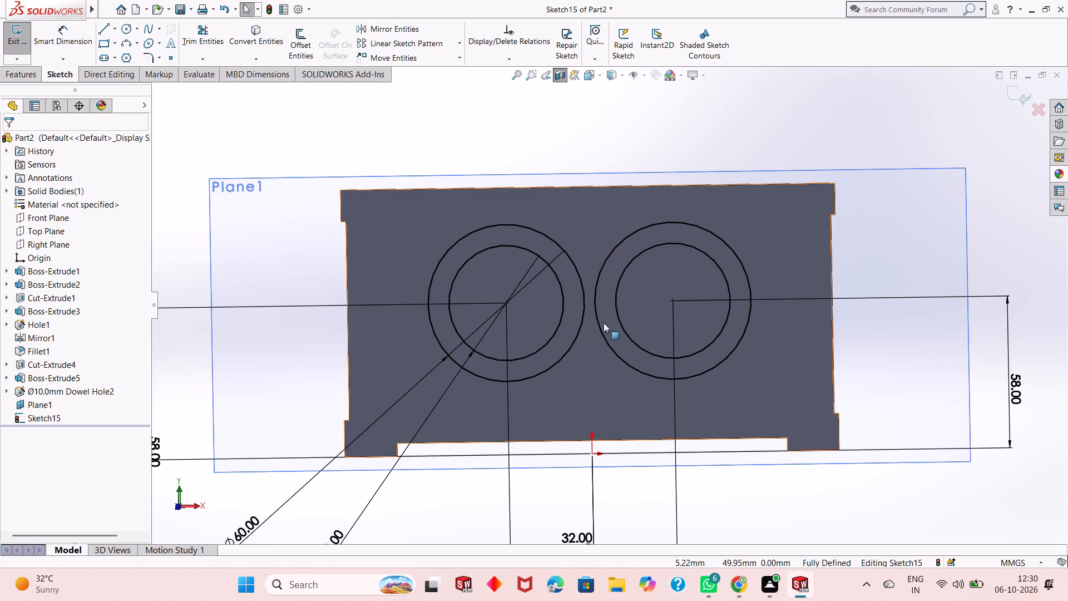
middle_click_drag(622, 288, 617, 288)
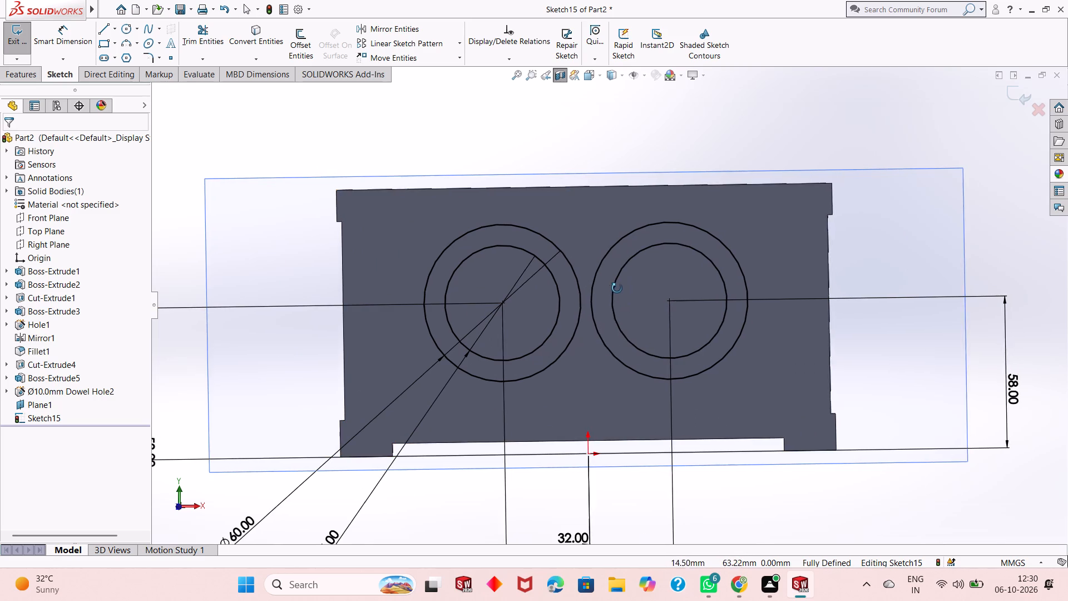
middle_click_drag(617, 288, 594, 312)
scroll(674, 267, "down", 2)
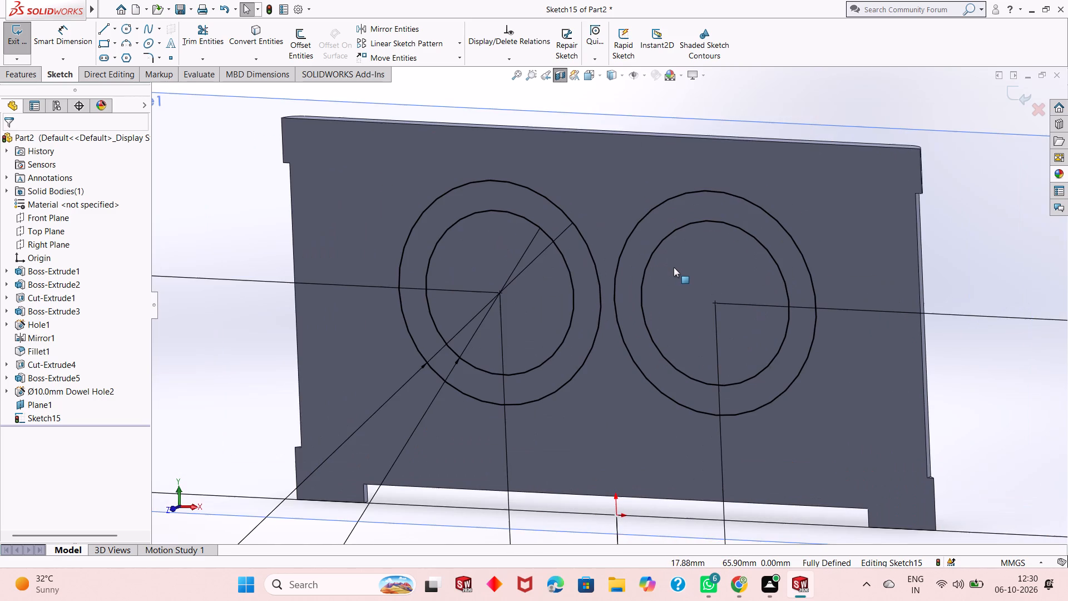
scroll(674, 267, "up", 1)
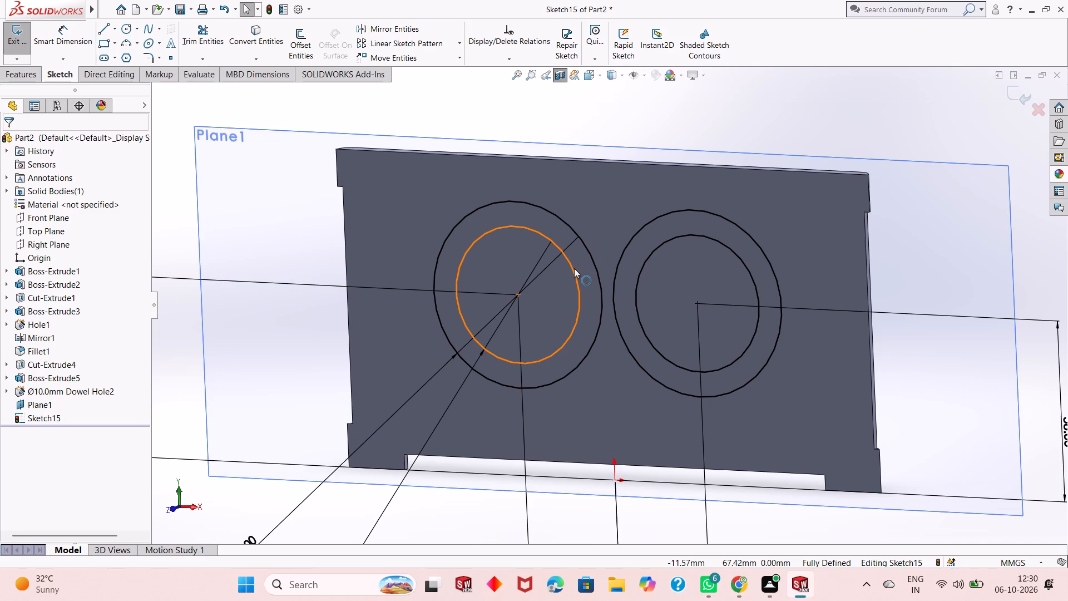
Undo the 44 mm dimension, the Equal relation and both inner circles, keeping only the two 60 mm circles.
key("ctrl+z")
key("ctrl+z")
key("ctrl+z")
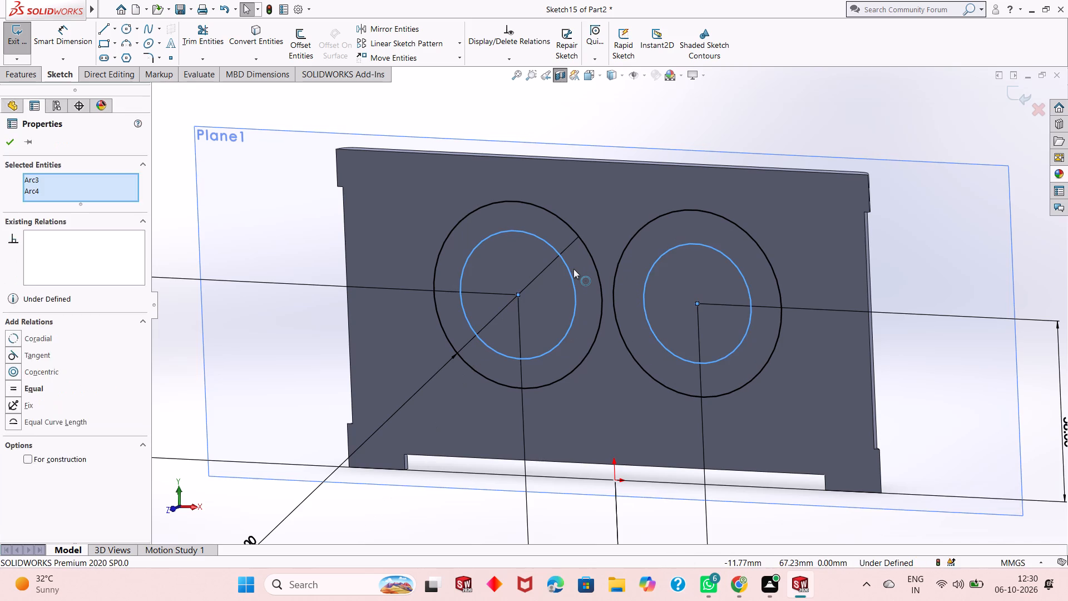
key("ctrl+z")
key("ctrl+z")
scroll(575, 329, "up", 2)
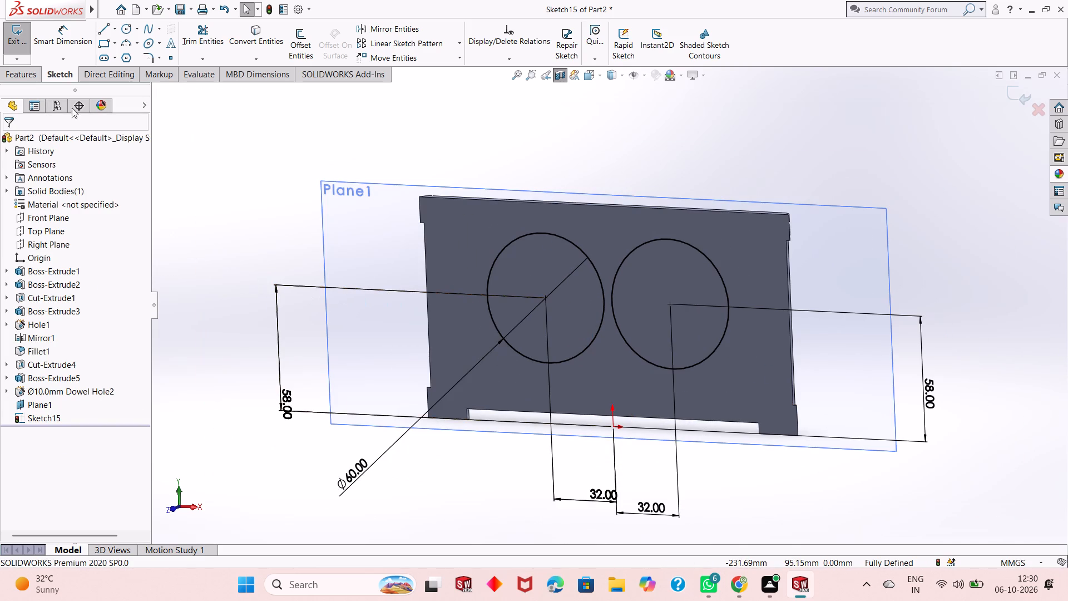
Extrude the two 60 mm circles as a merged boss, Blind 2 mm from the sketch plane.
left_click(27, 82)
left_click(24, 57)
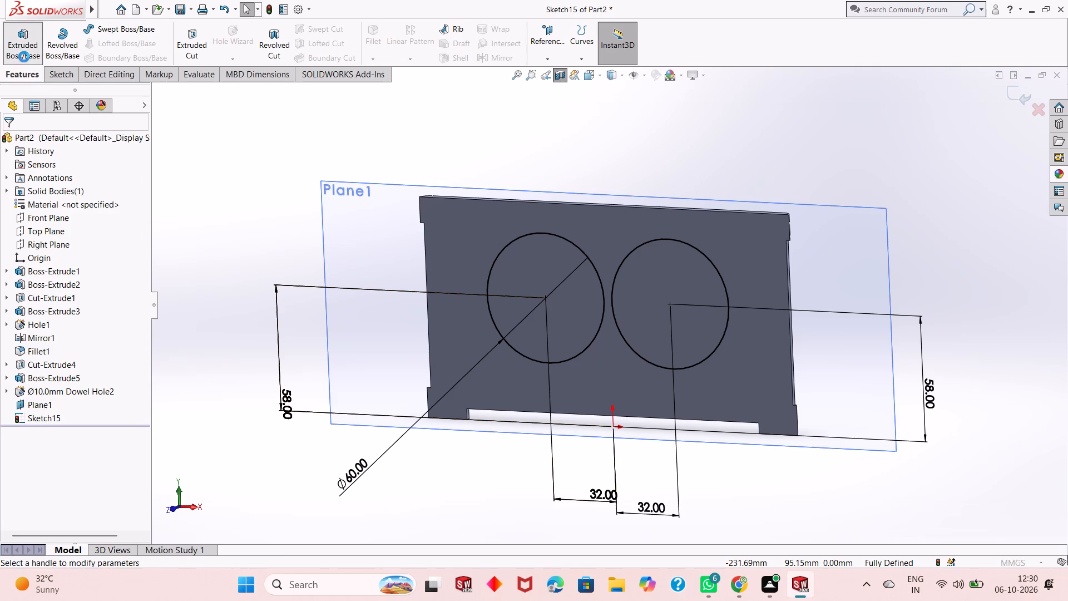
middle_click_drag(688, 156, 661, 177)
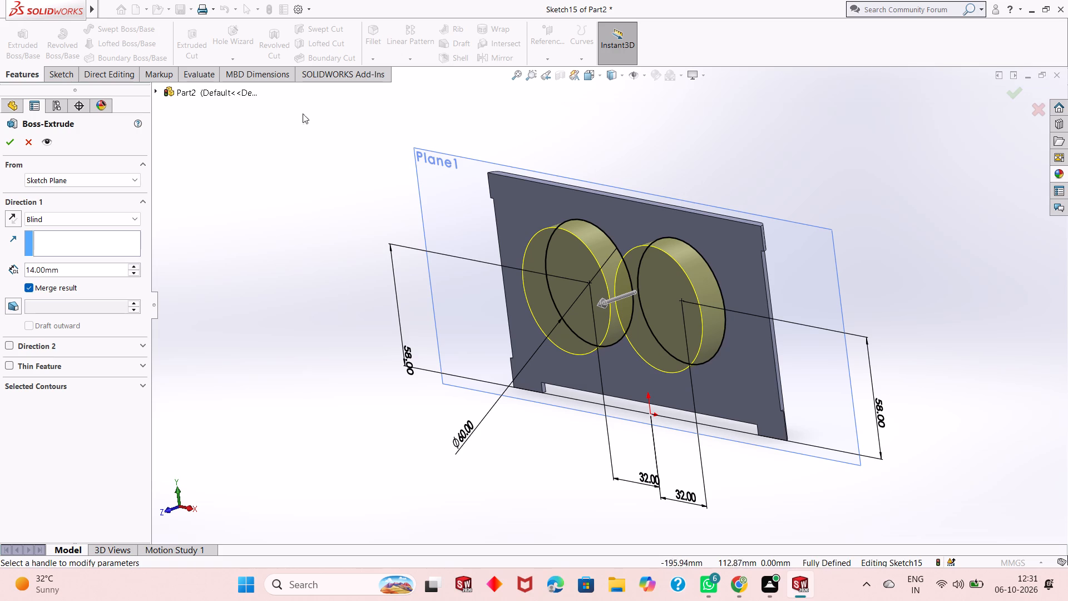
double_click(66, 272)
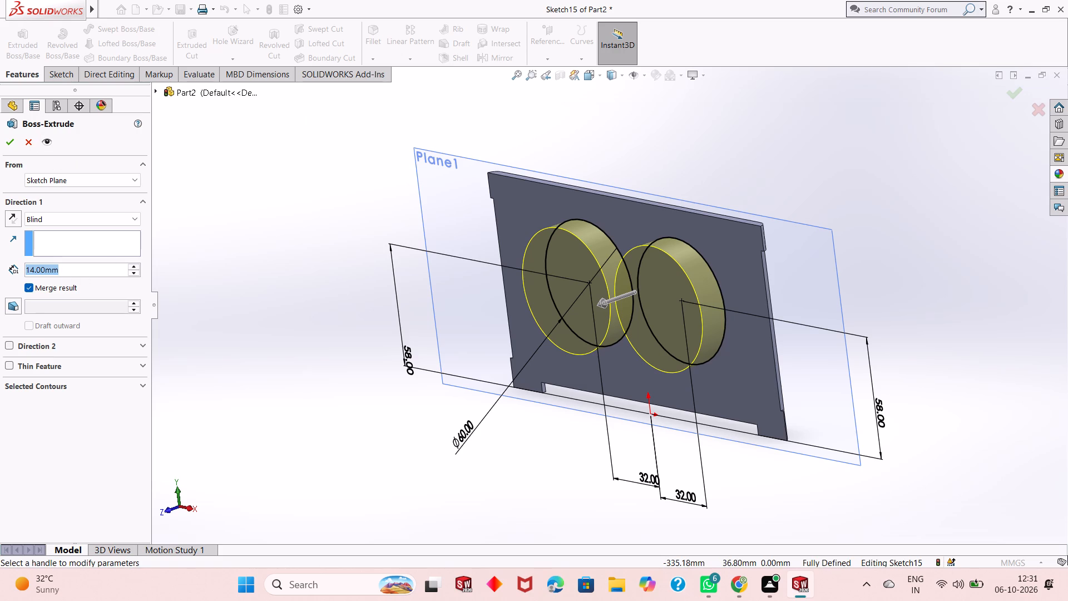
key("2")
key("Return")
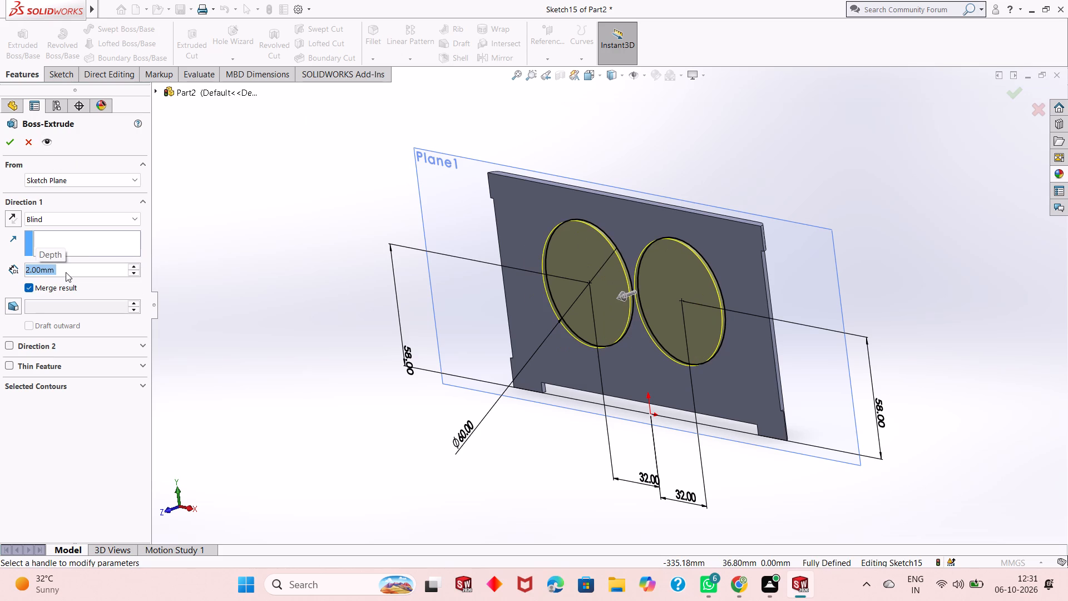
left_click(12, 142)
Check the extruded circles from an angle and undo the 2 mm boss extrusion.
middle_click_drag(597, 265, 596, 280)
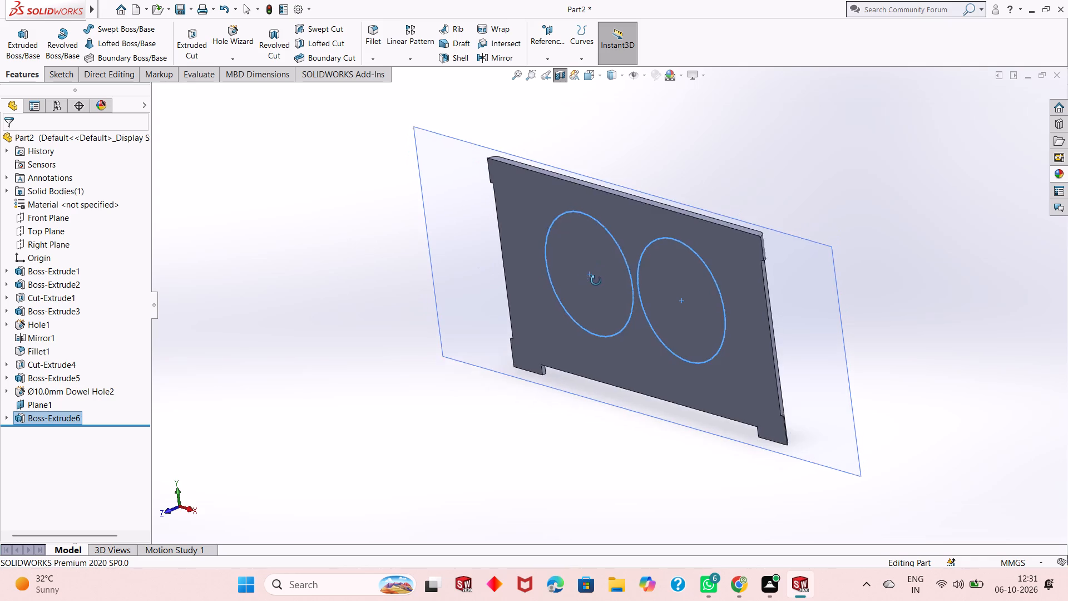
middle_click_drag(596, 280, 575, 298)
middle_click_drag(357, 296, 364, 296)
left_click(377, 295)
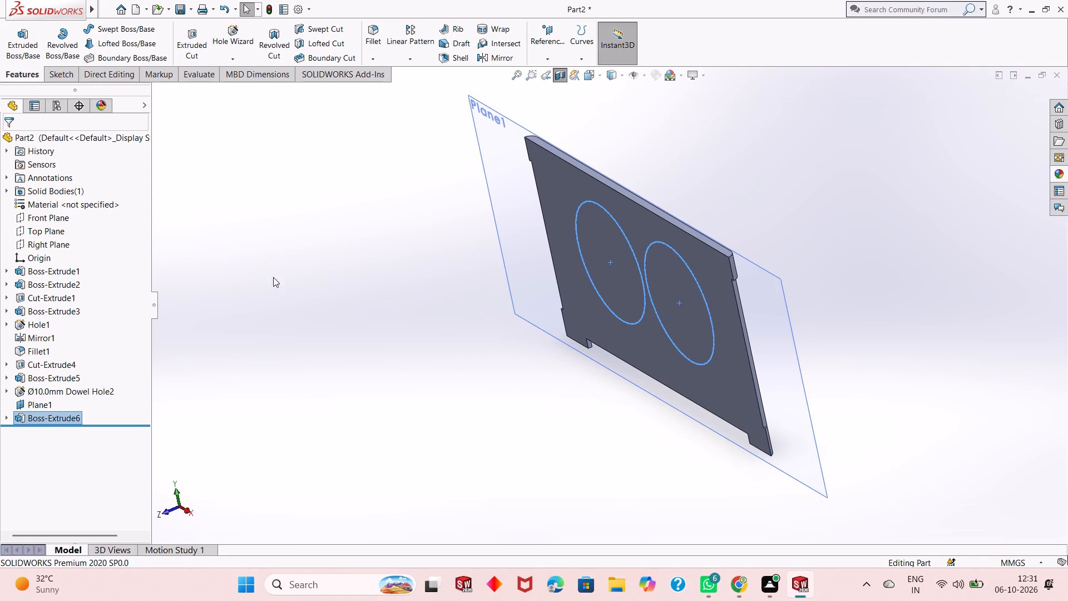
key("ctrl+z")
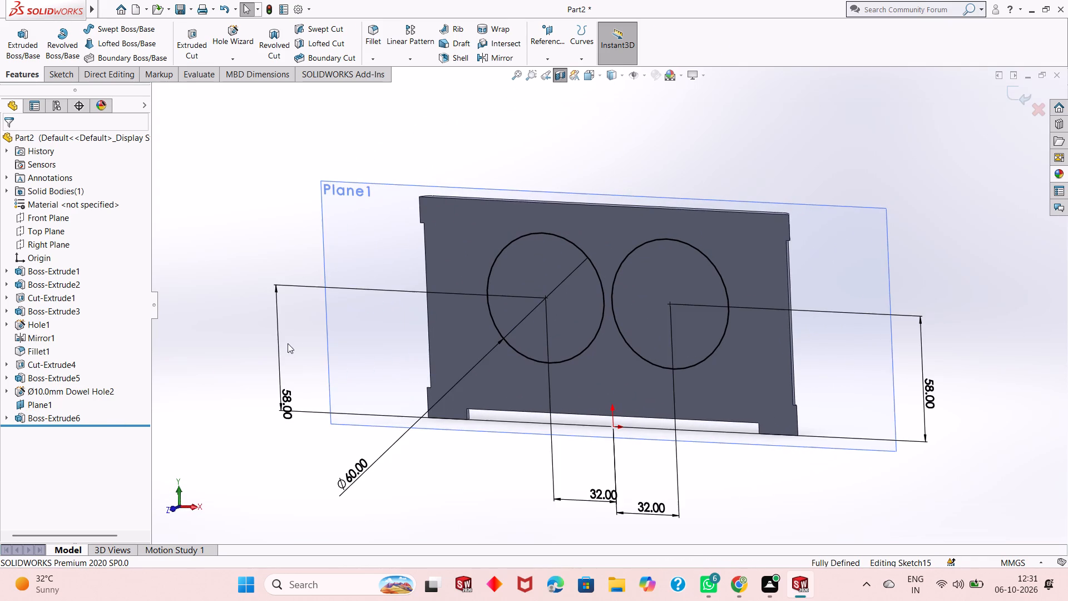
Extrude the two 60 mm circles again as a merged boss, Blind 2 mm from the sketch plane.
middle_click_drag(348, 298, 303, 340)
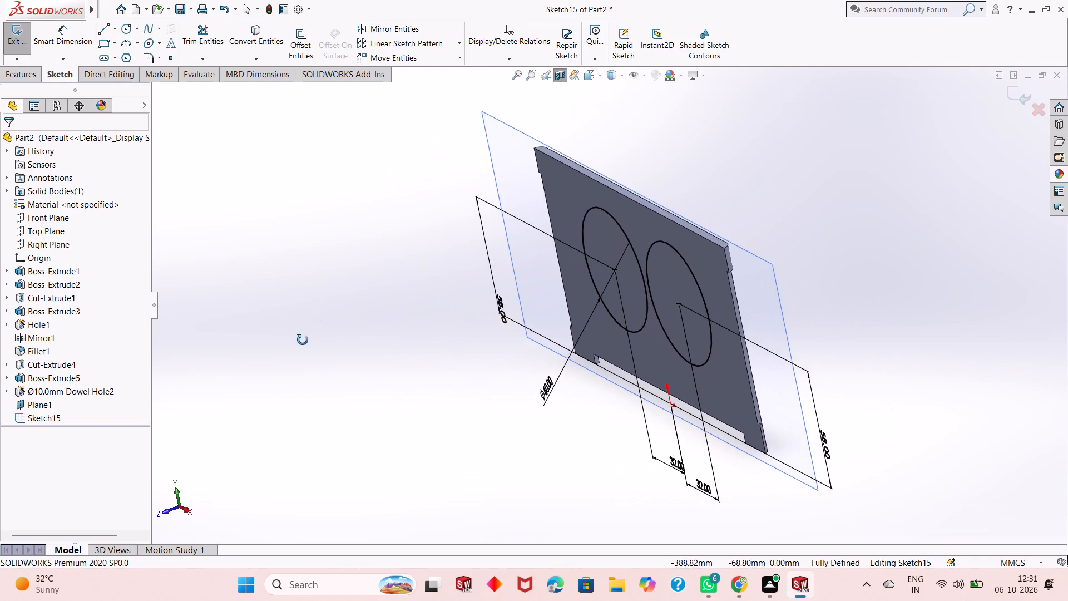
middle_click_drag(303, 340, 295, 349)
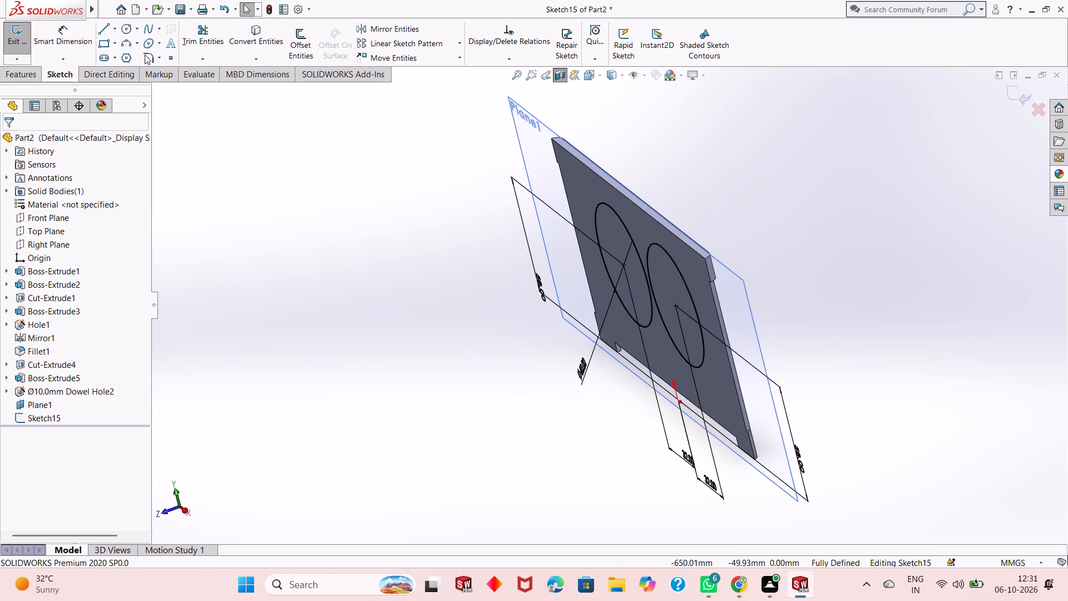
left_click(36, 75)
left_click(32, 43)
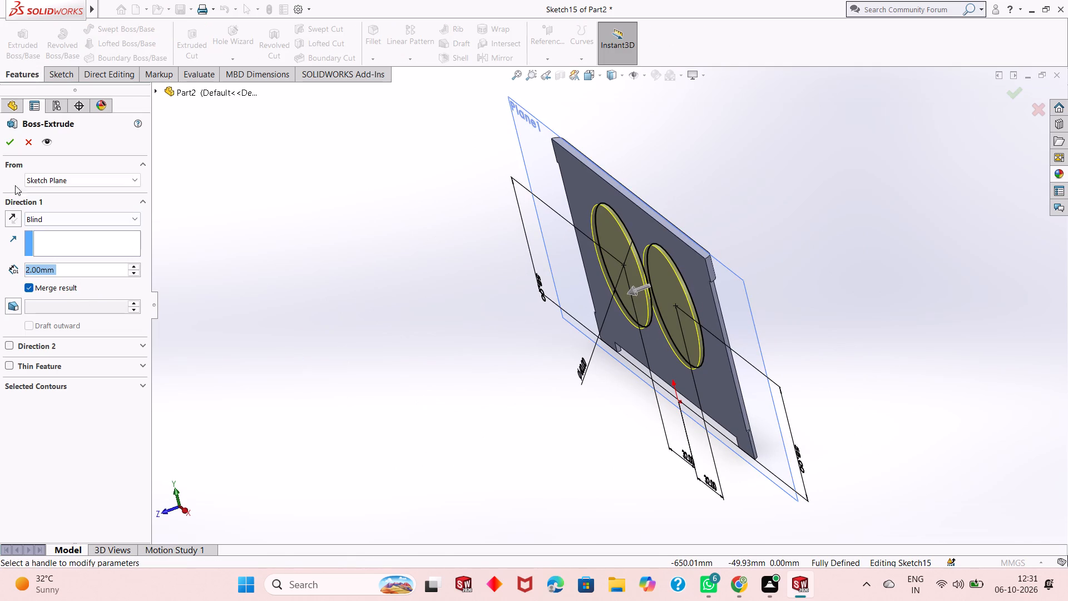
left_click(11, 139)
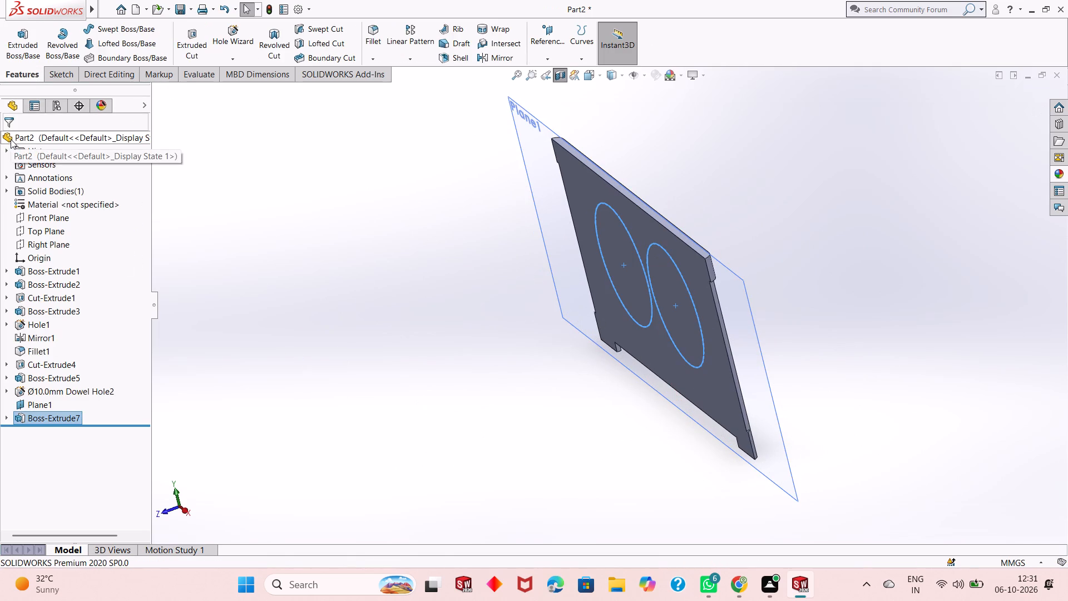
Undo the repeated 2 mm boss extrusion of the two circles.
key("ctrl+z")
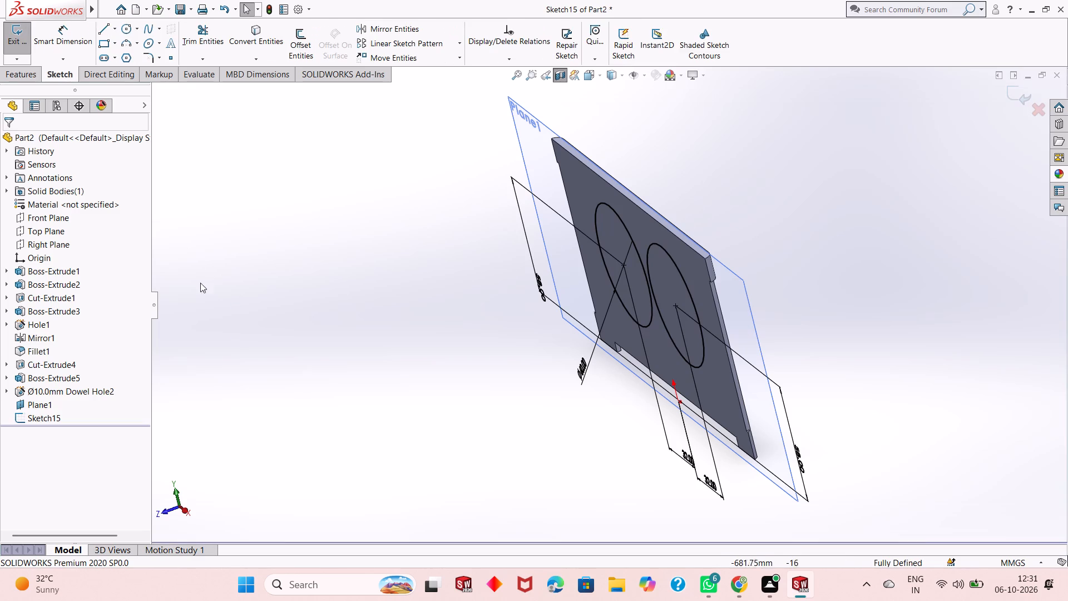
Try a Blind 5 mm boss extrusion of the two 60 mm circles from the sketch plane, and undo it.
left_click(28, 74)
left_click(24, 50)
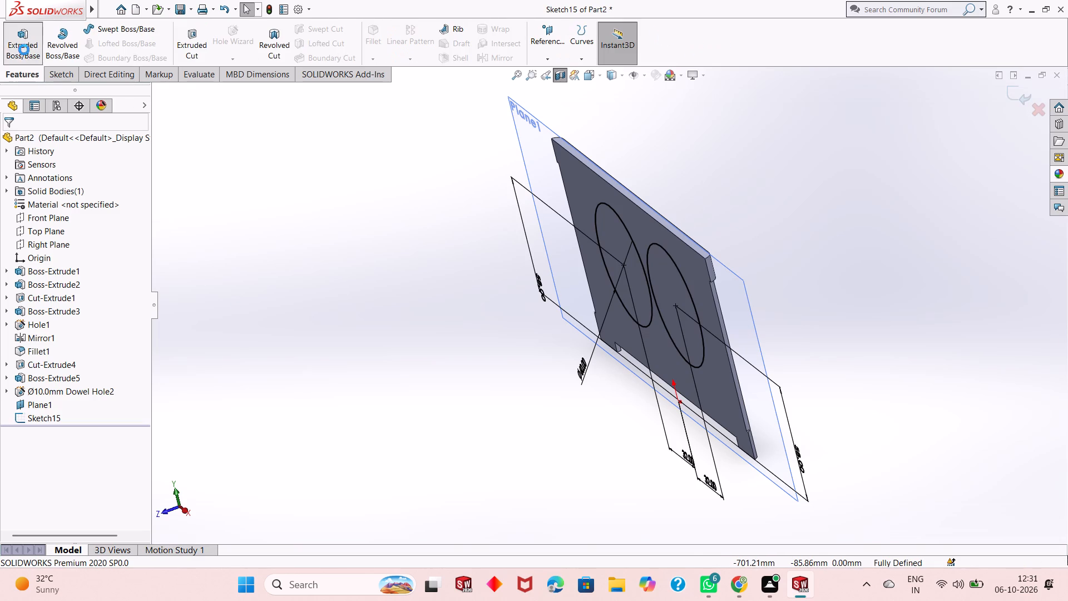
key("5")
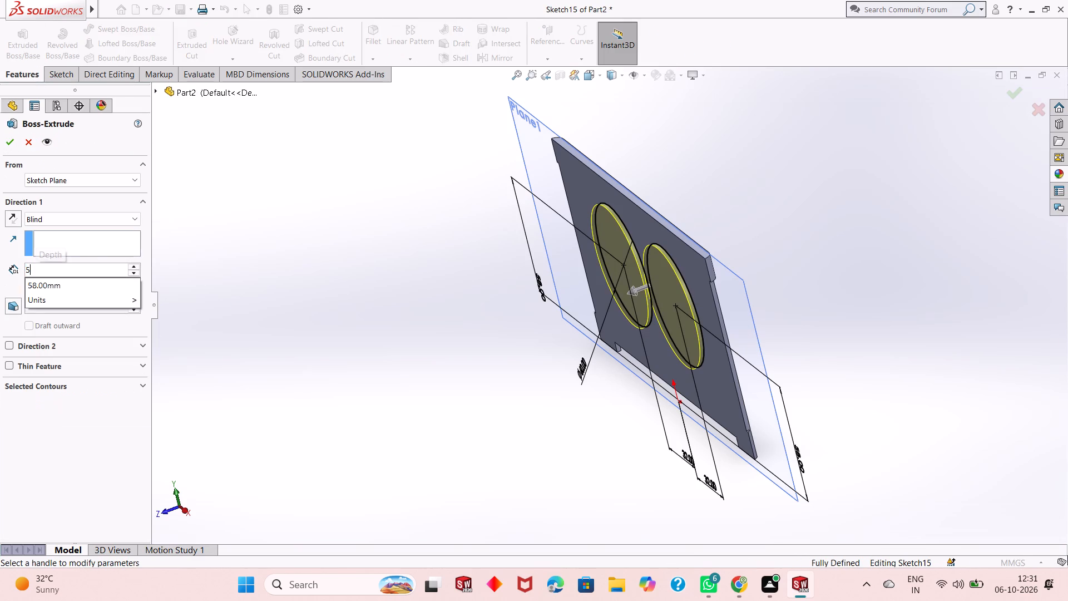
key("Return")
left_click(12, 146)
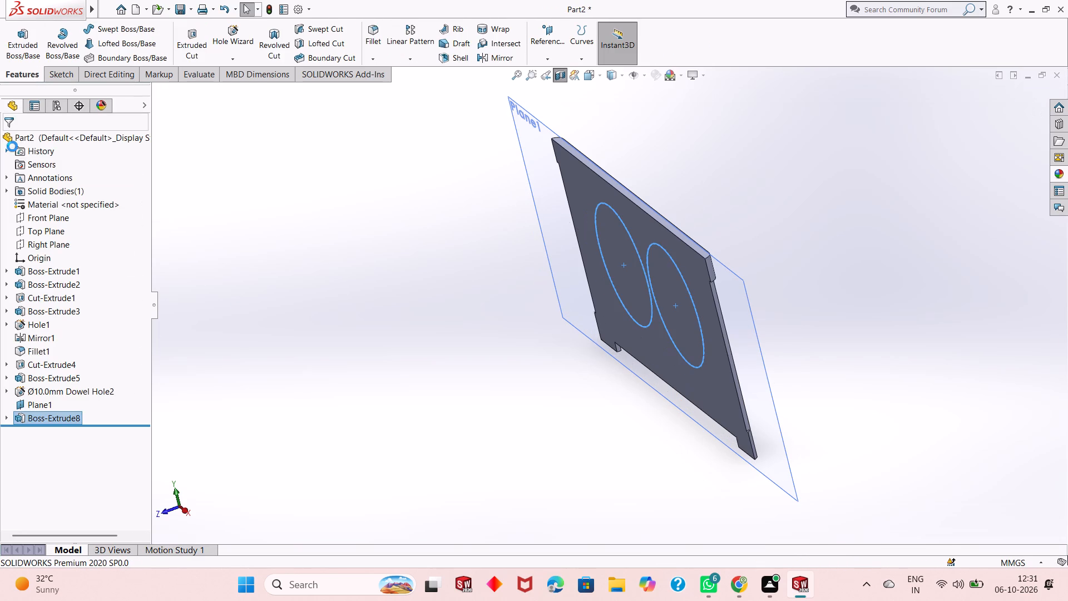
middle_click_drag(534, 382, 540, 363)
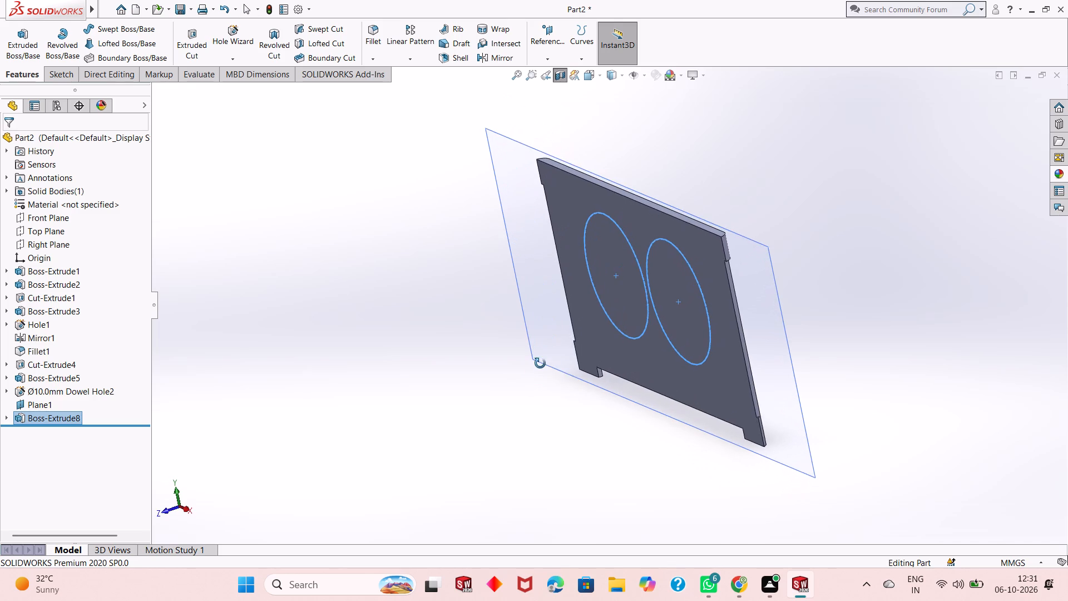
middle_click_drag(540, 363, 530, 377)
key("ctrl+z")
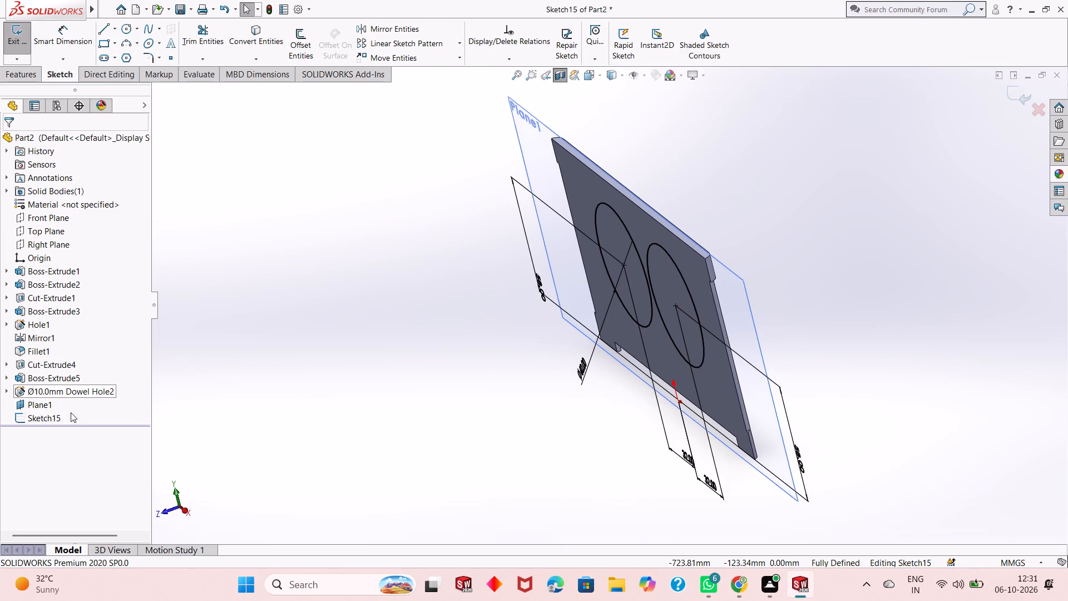
Extrude the two 60 mm circles as a merged boss, Blind 2 mm from the sketch plane.
left_click(19, 71)
left_click(31, 39)
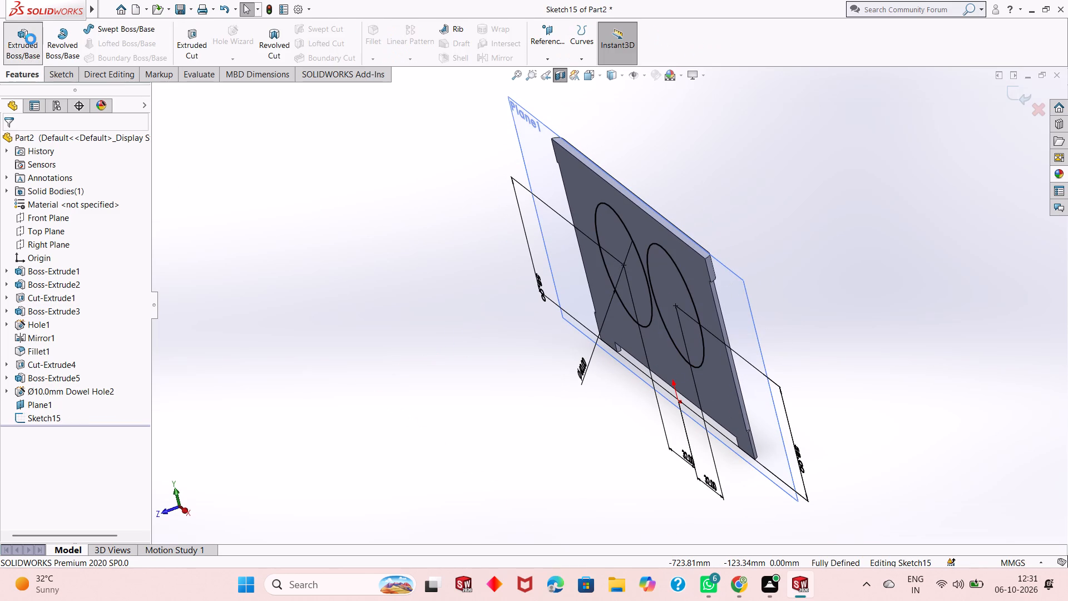
key("2")
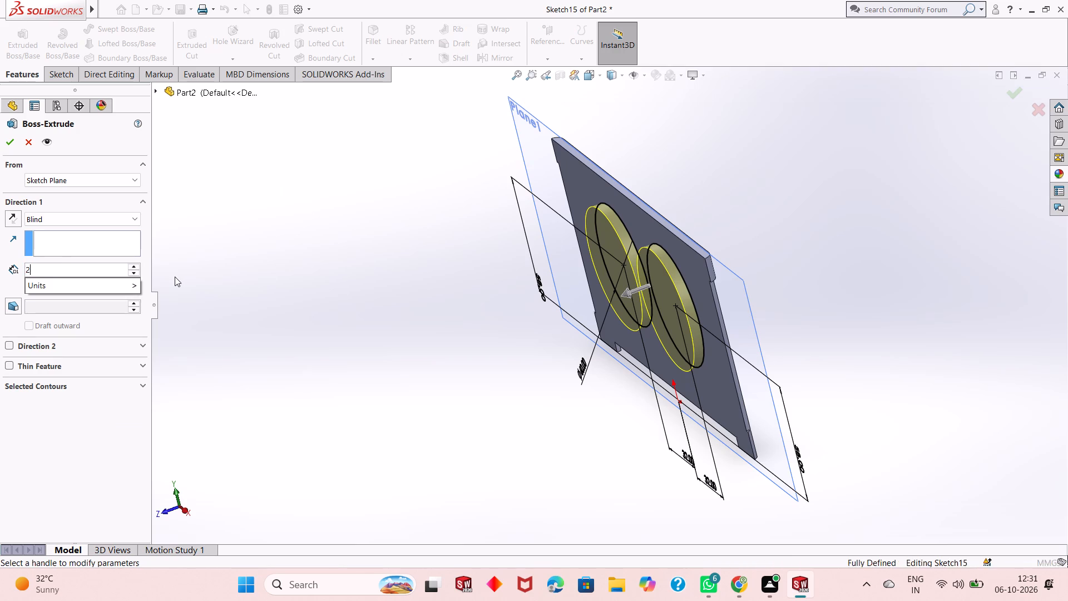
key("Return")
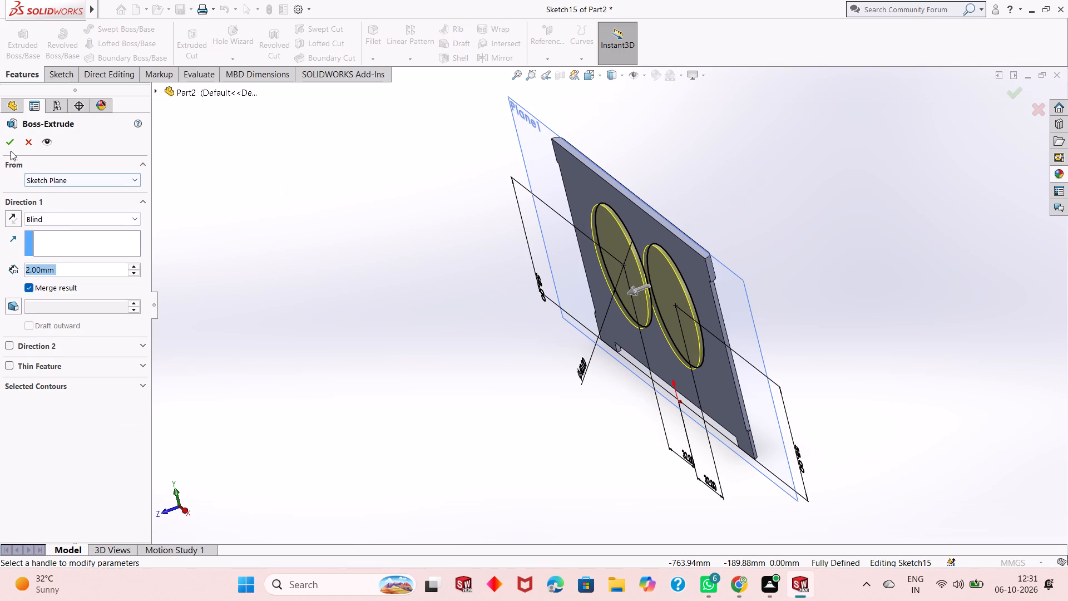
left_click(8, 145)
middle_click_drag(444, 327, 446, 327)
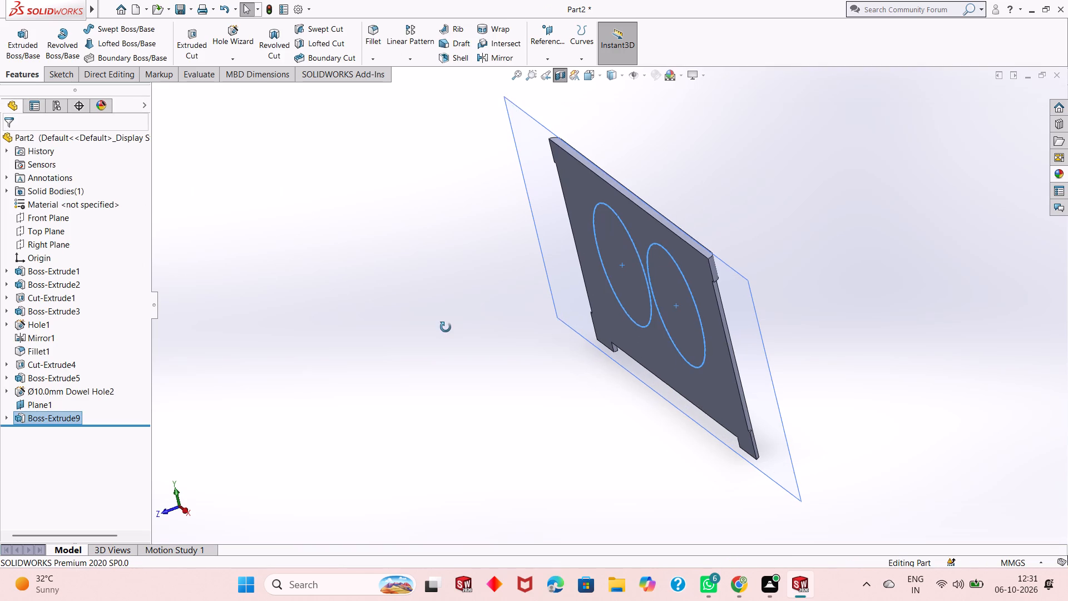
middle_click_drag(446, 327, 448, 315)
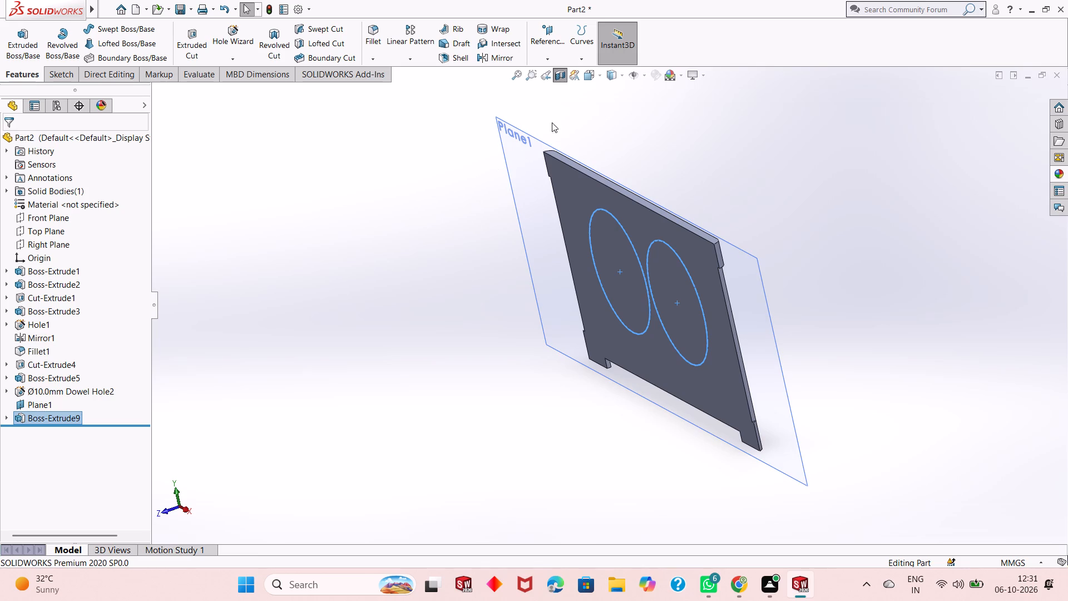
Turn off the section view to look at the complete housing.
left_click(559, 80)
left_click(559, 80)
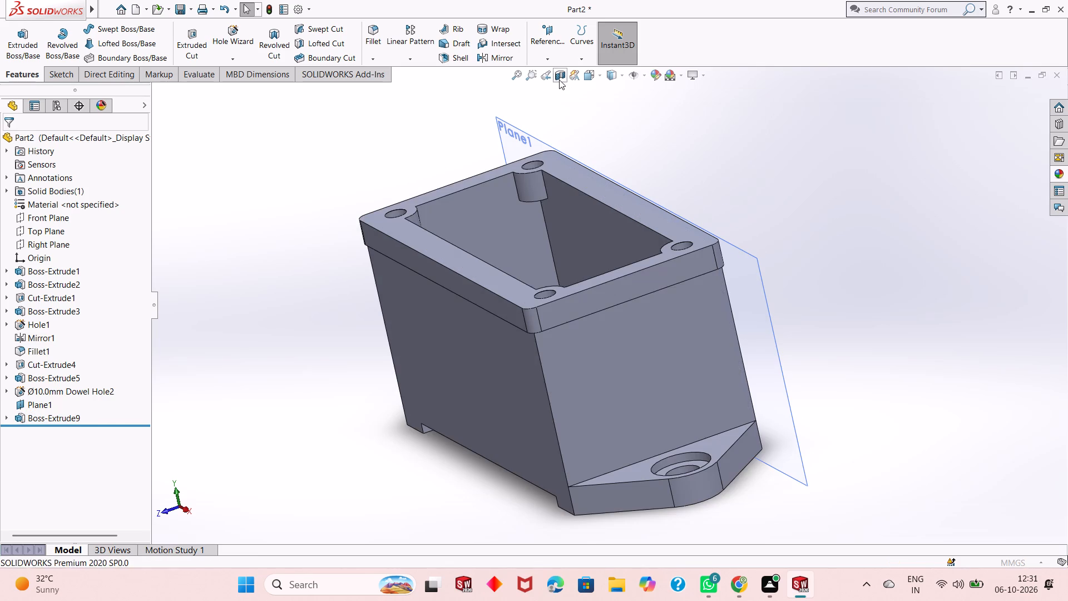
left_click(559, 80)
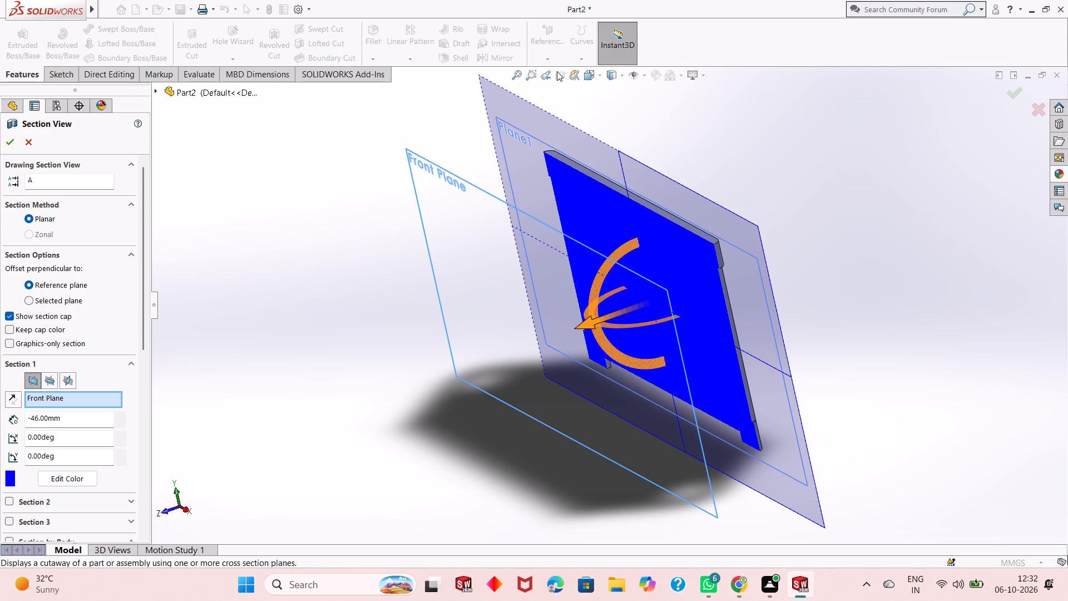
left_click(557, 71)
left_click(561, 74)
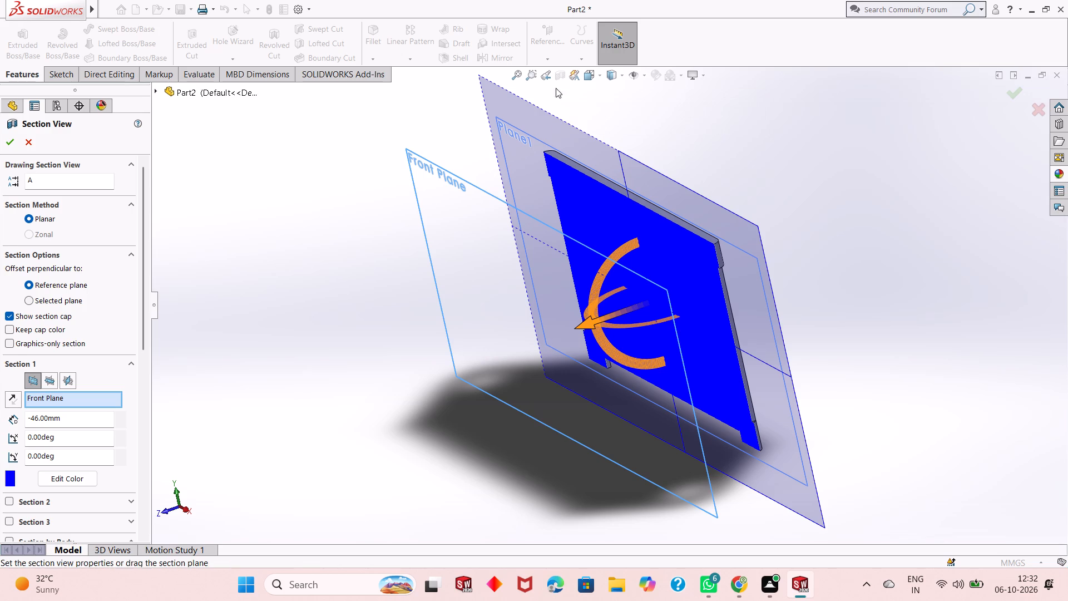
key("Escape")
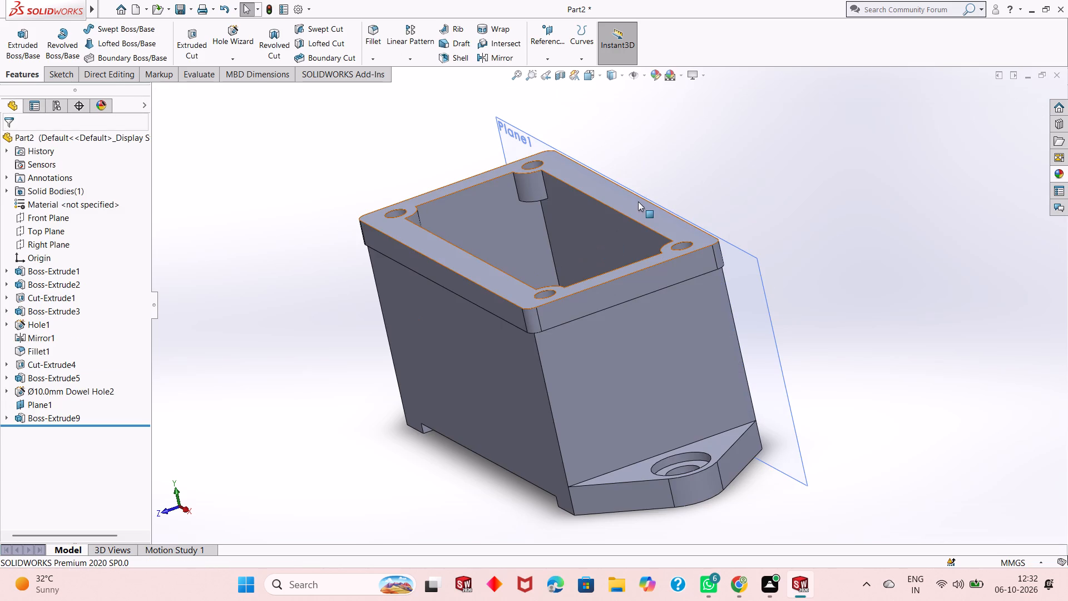
Check the wall thickness on the top rim face with a trial line from the long outer edge's midpoint, discarding the sketch.
left_click(630, 206)
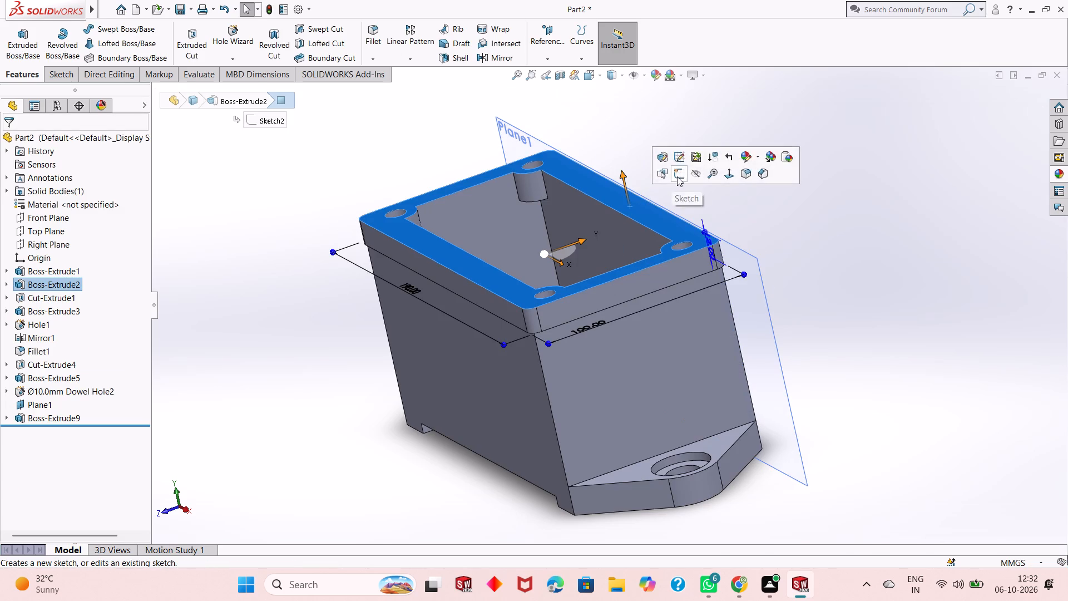
left_click(677, 176)
key("ctrl+8")
key("Escape")
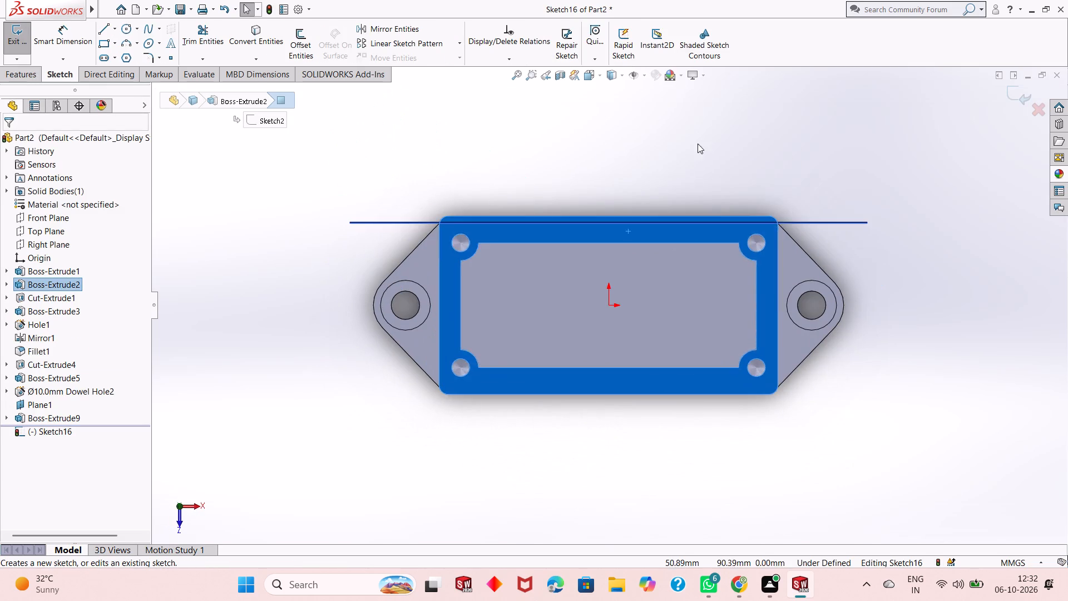
scroll(617, 210, "down", 3)
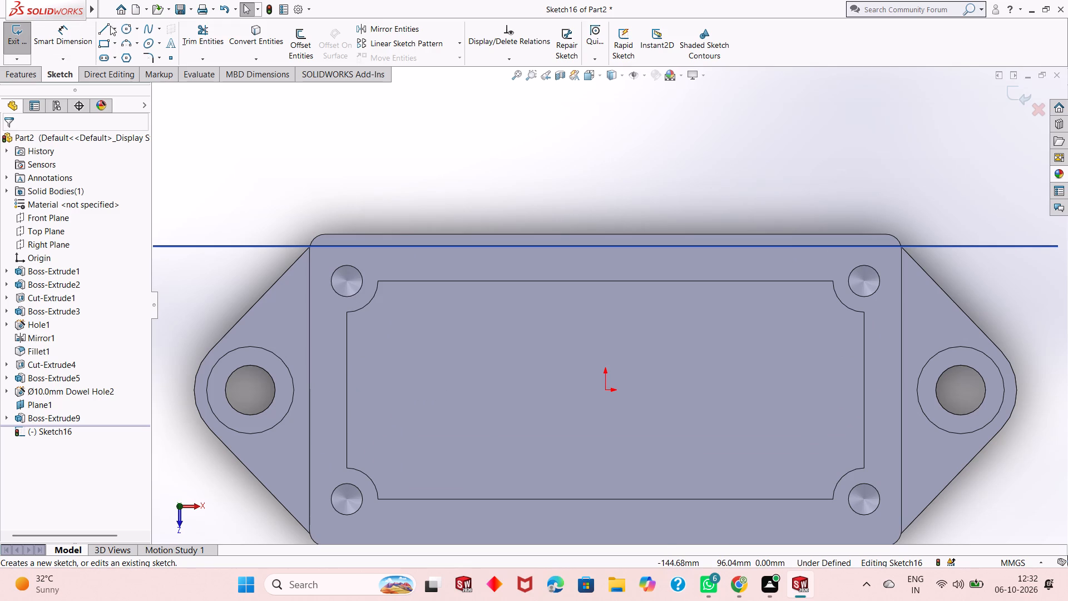
left_click(108, 26)
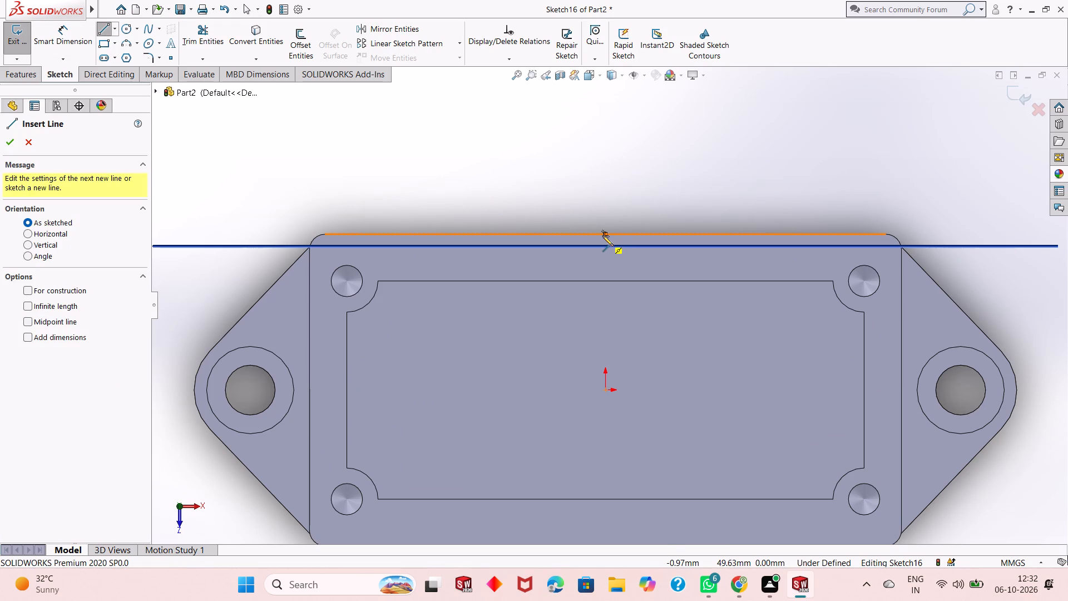
left_click(606, 235)
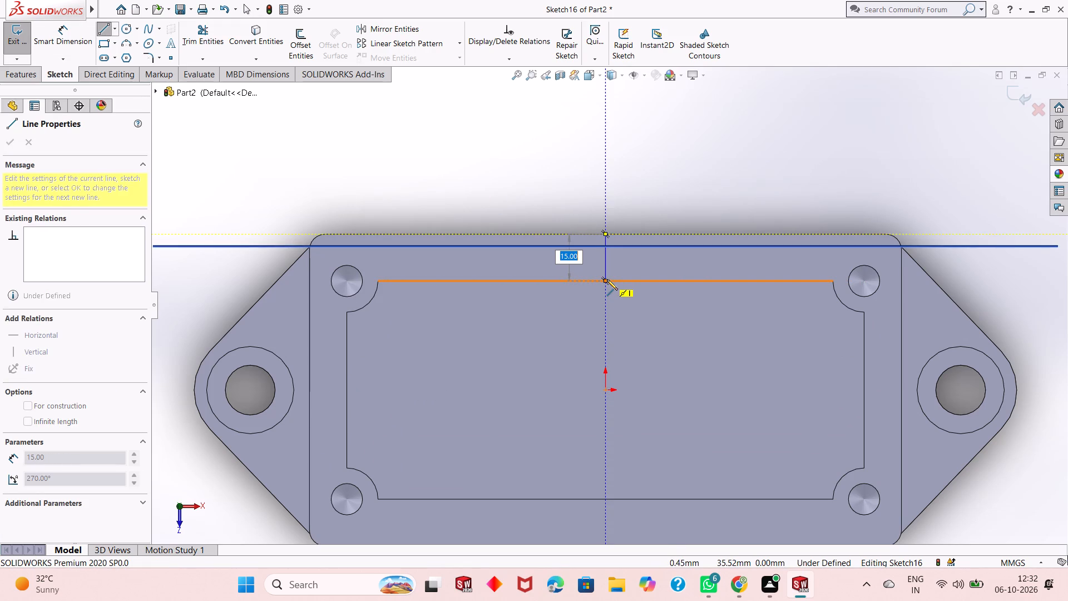
key("Escape")
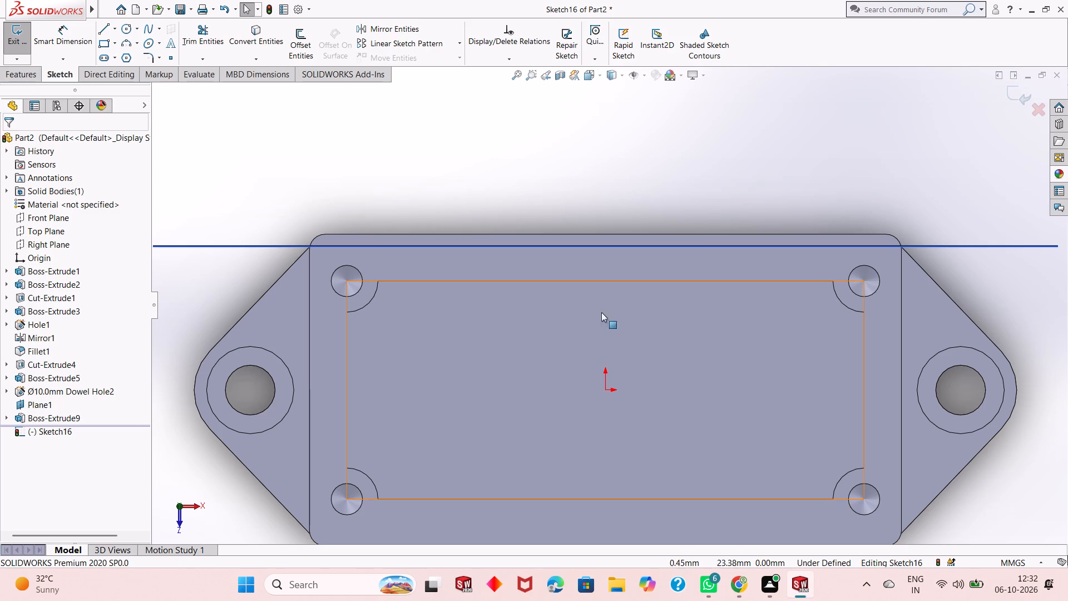
key("ctrl+z")
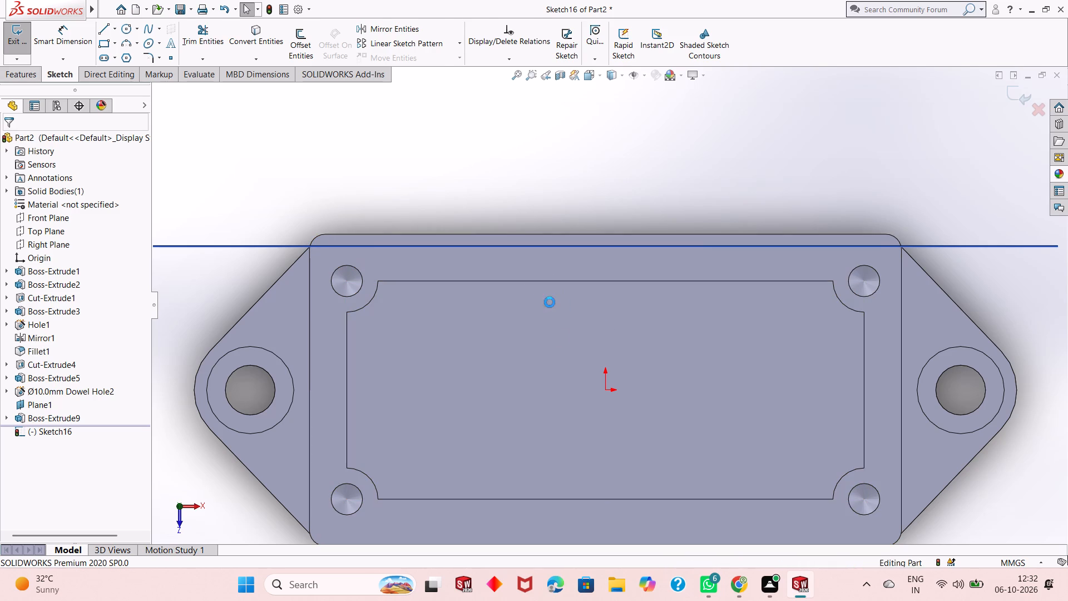
Section the housing parallel to the Front Plane at an offset of -46 mm.
middle_click_drag(589, 421, 562, 318)
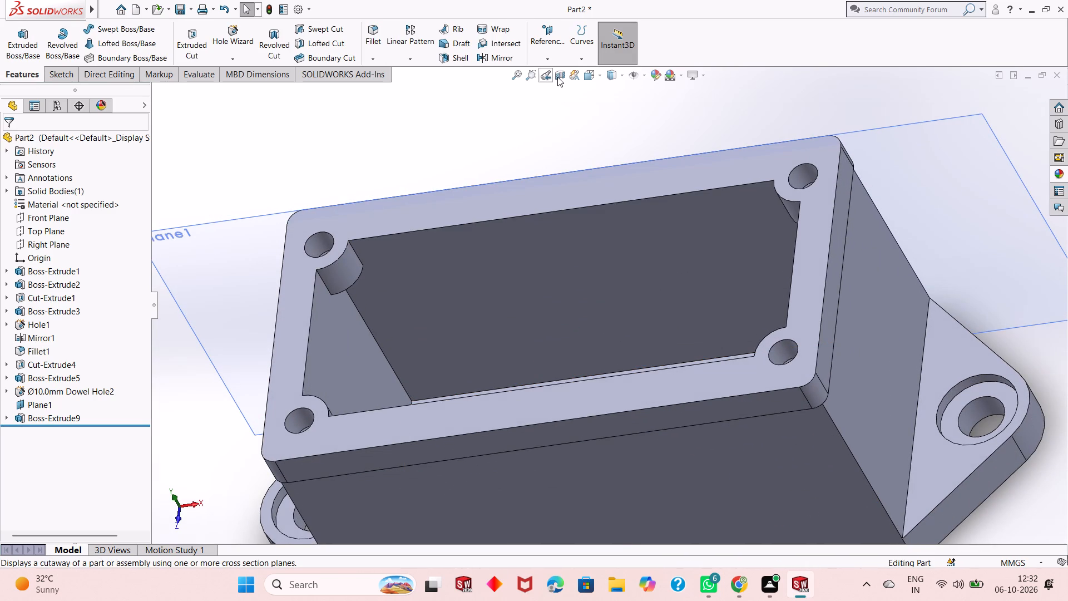
left_click(560, 77)
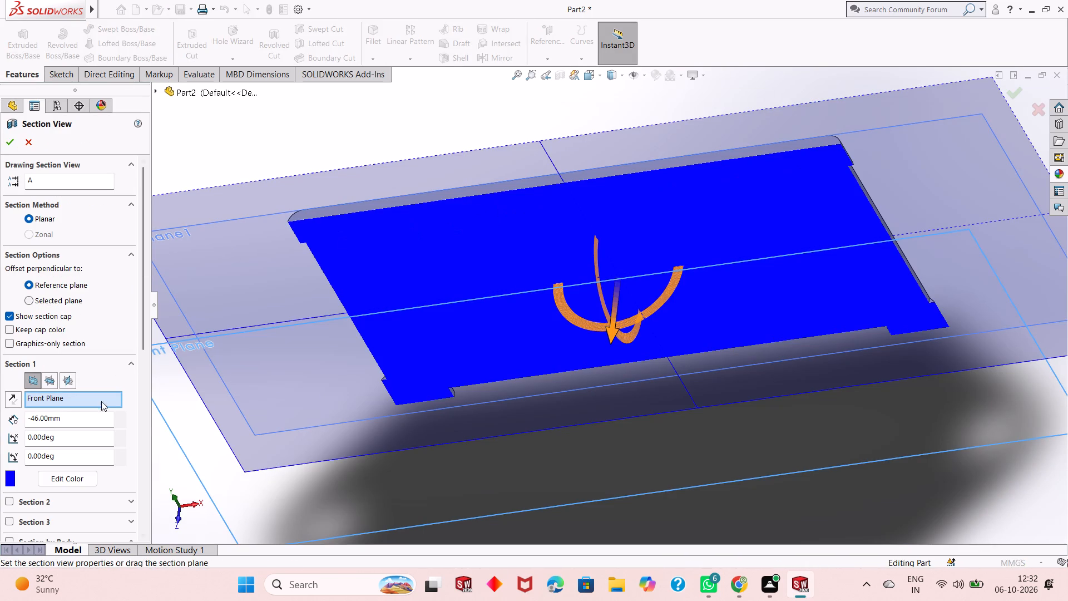
left_click(5, 145)
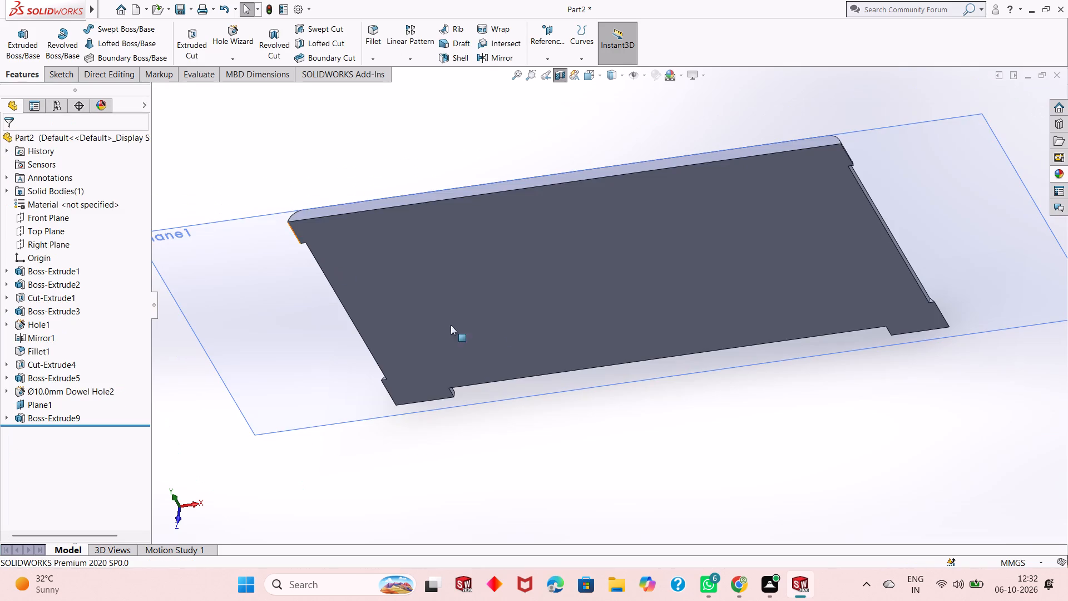
Set the Blind depth of the two-circle boss extrusion to 15 mm.
middle_click_drag(503, 340, 461, 246)
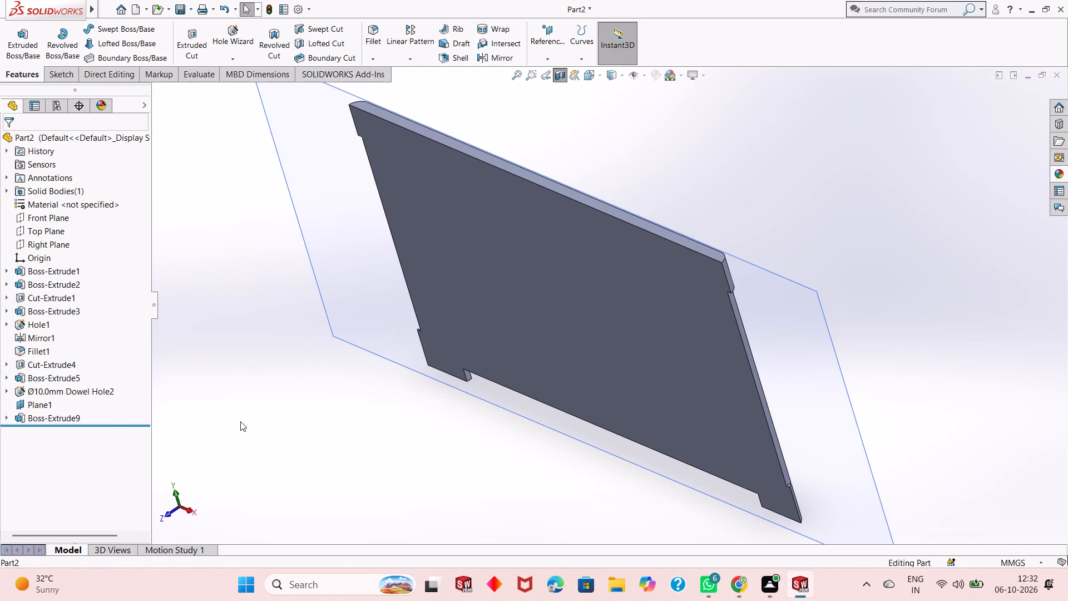
left_click(37, 416)
left_click(47, 379)
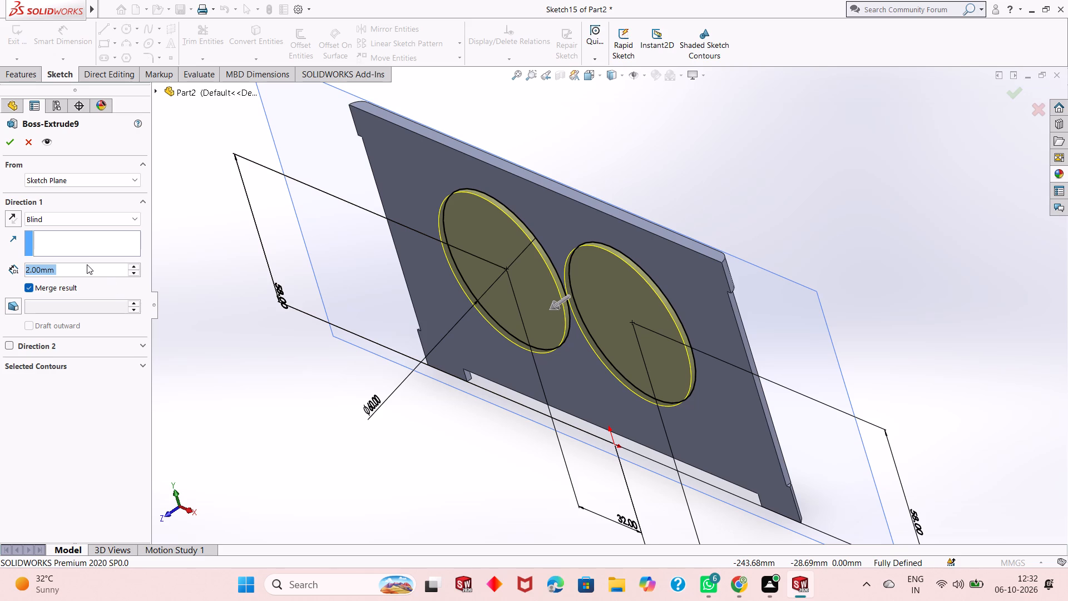
type("15")
key("Return")
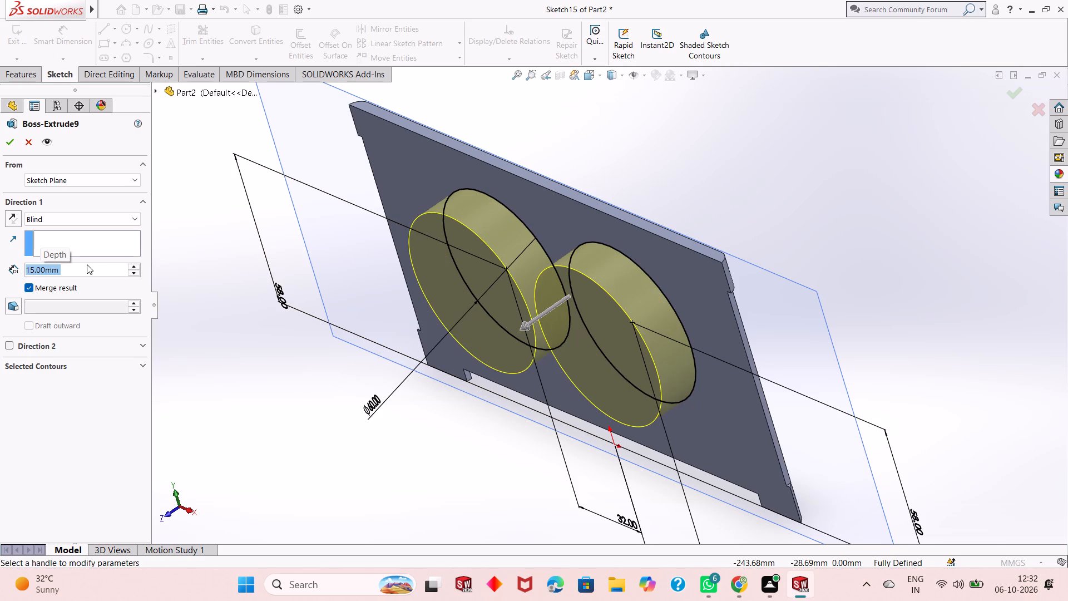
left_click(10, 144)
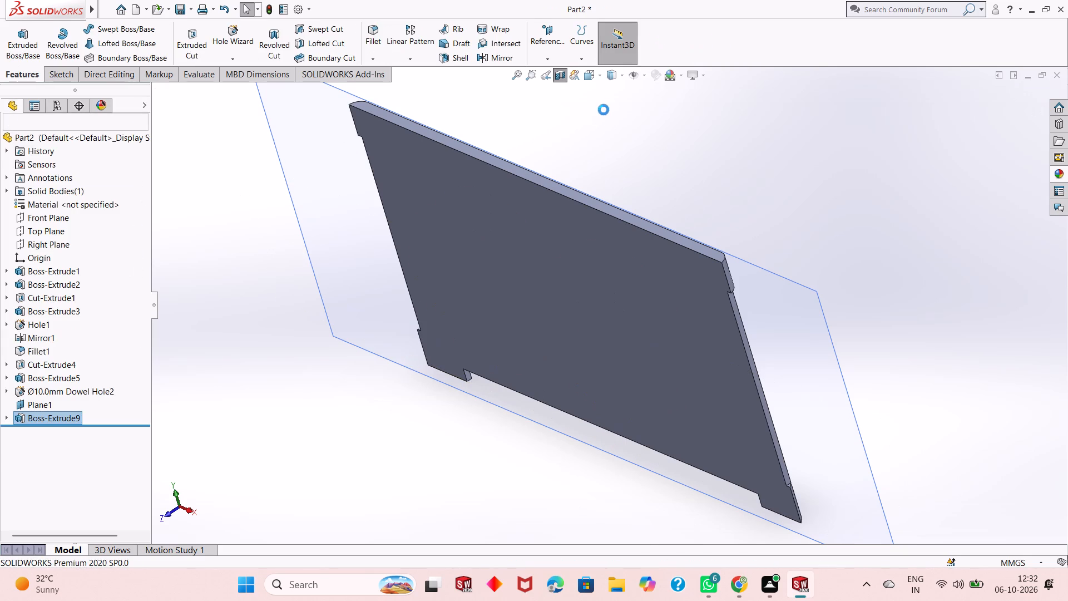
Turn off the section view and hide the offset reference plane Plane1.
left_click(559, 74)
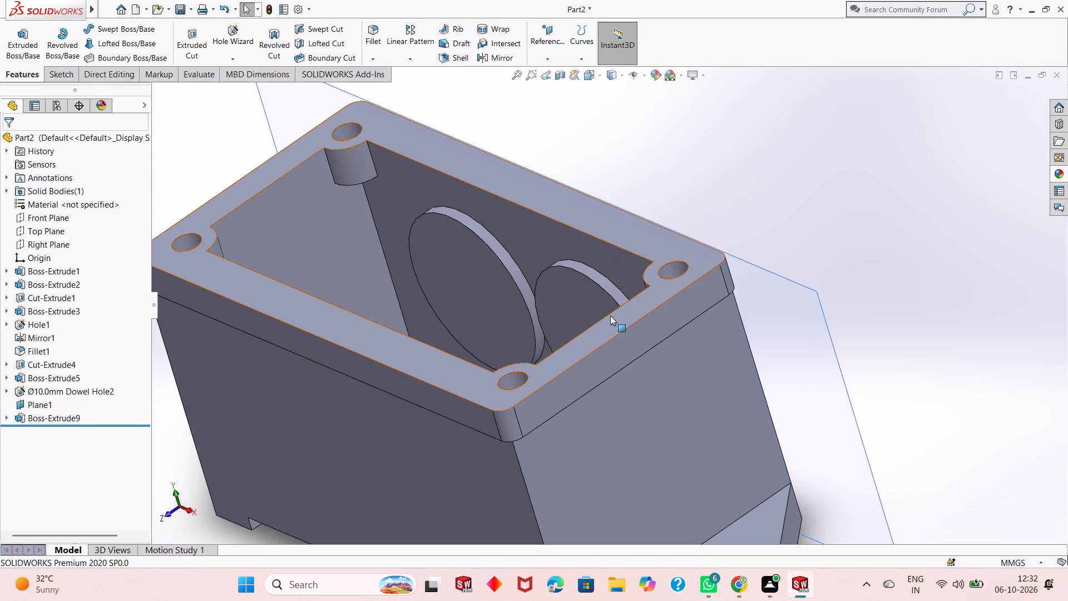
scroll(585, 361, "up", 2)
left_click(739, 199)
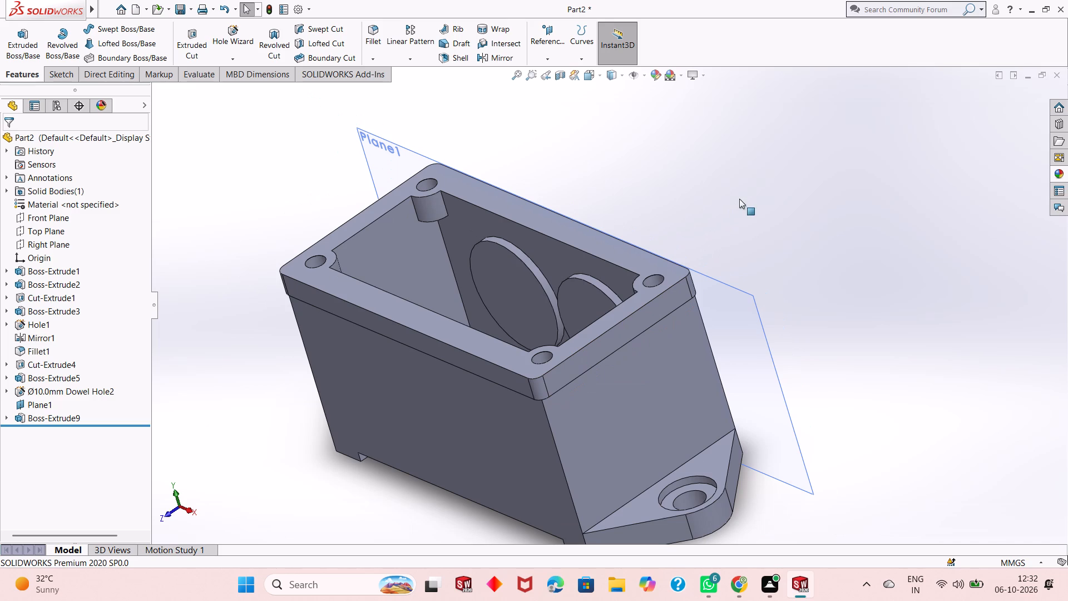
right_click(749, 318)
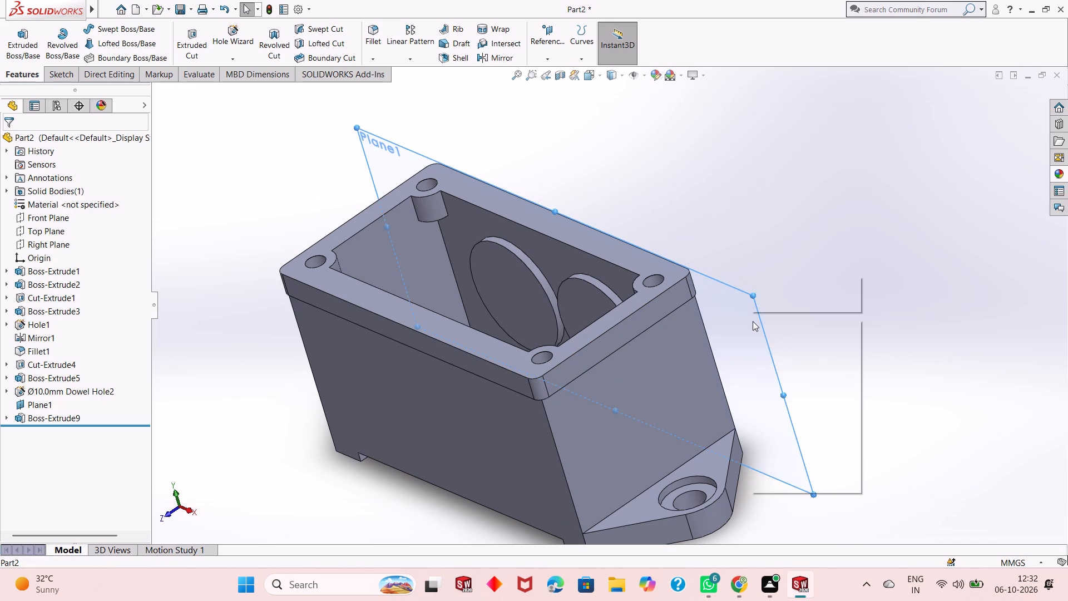
left_click(798, 303)
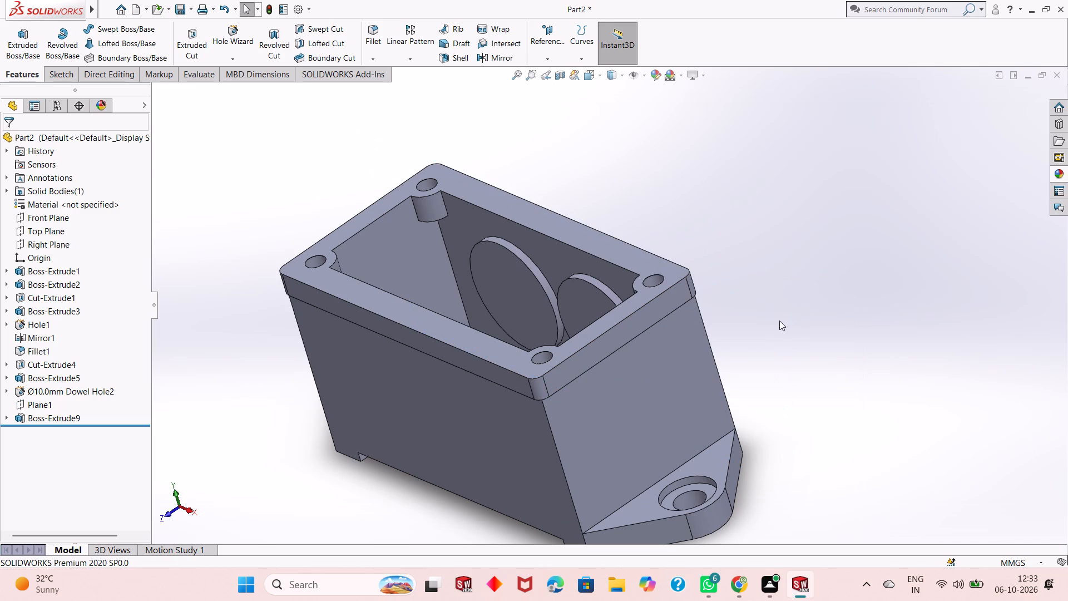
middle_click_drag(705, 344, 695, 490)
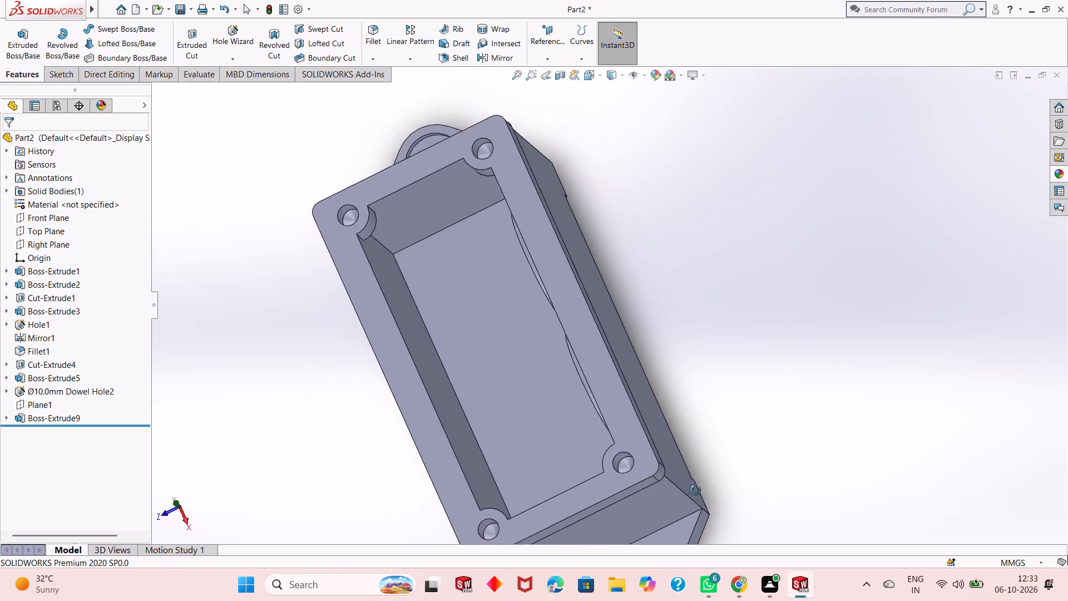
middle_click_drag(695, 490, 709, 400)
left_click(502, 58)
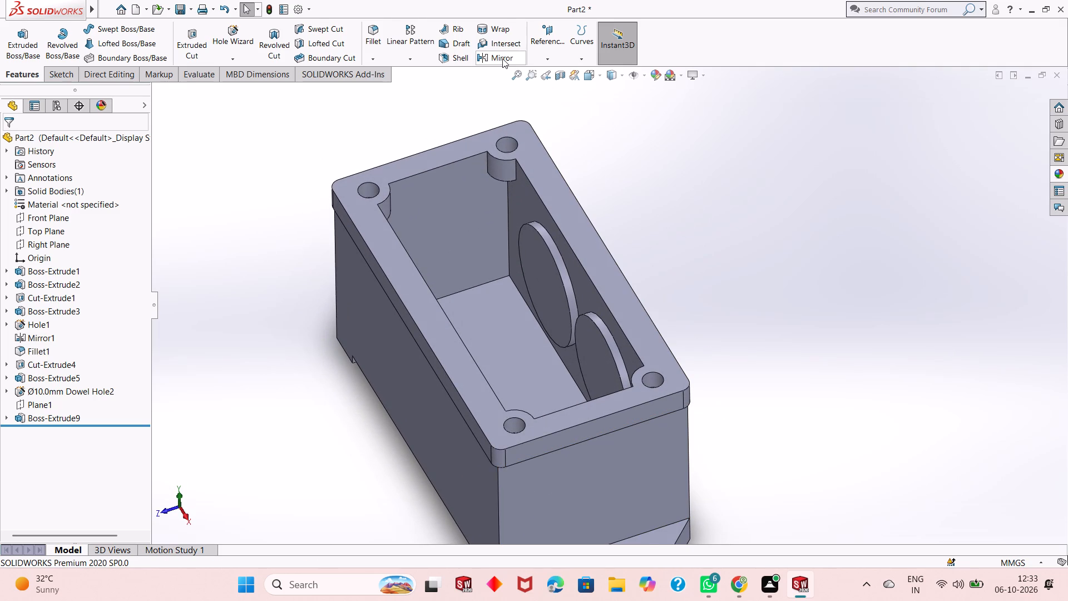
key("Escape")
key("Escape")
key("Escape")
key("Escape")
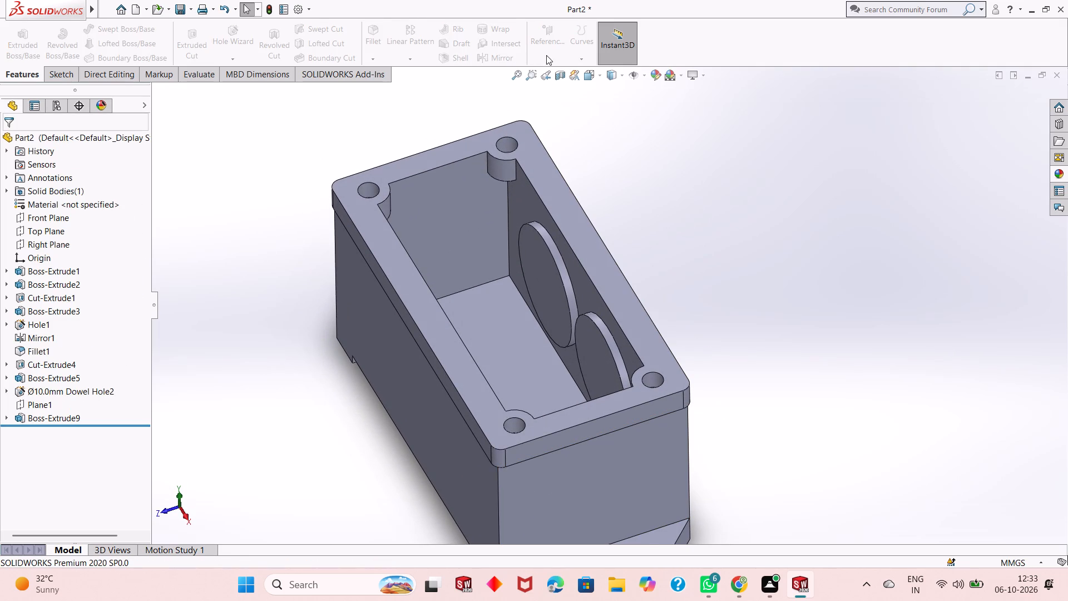
Create a reference plane offset 46 mm from the Front Plane, on the side opposite the existing bosses.
key("Escape")
key("Escape")
key("Escape")
left_click(555, 52)
left_click(566, 70)
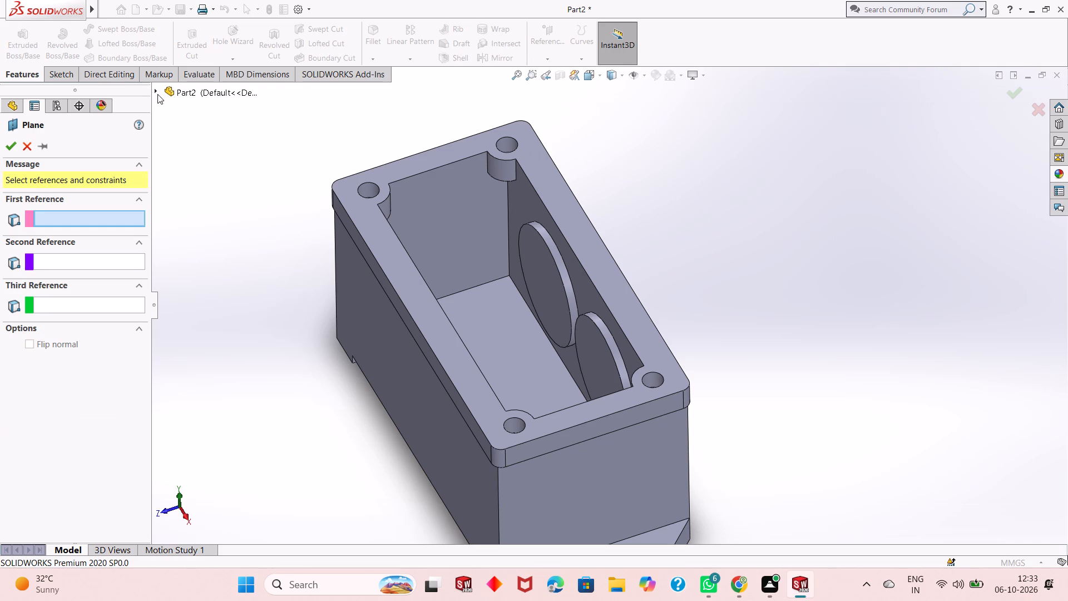
left_click(157, 90)
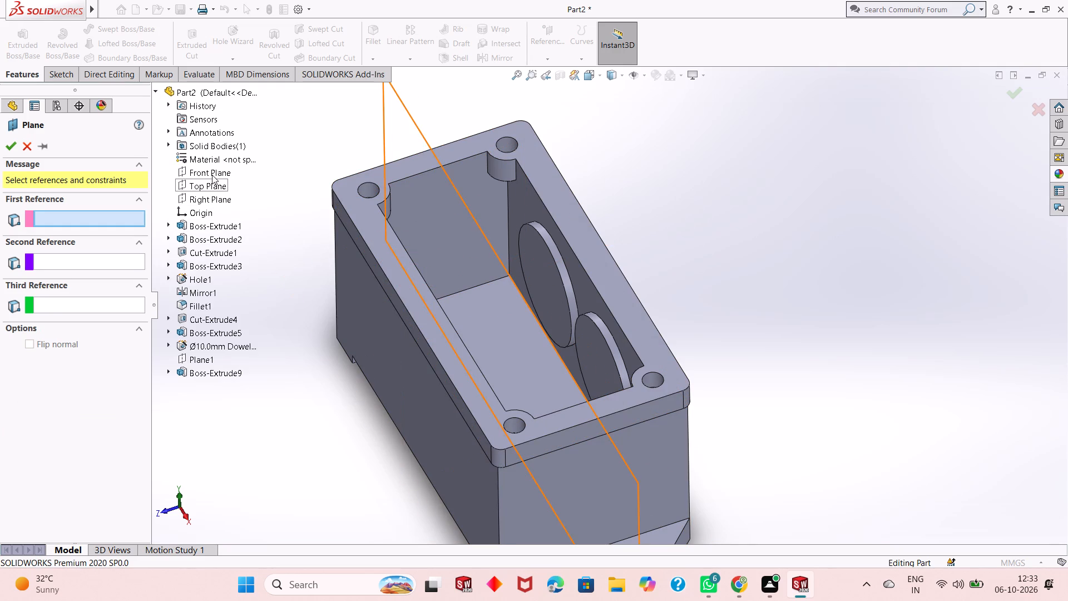
left_click(212, 174)
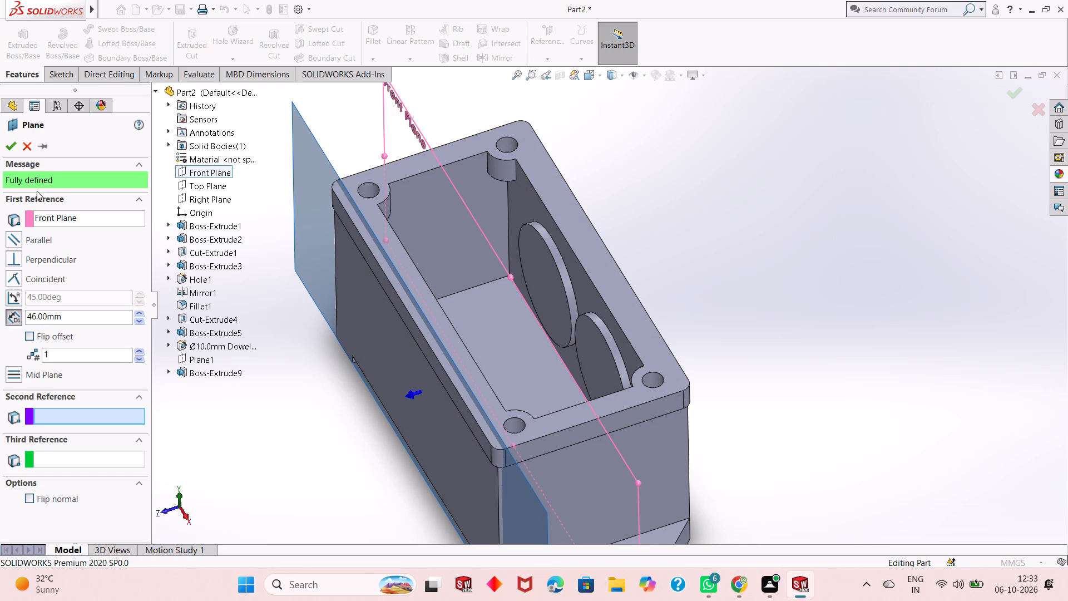
left_click(9, 147)
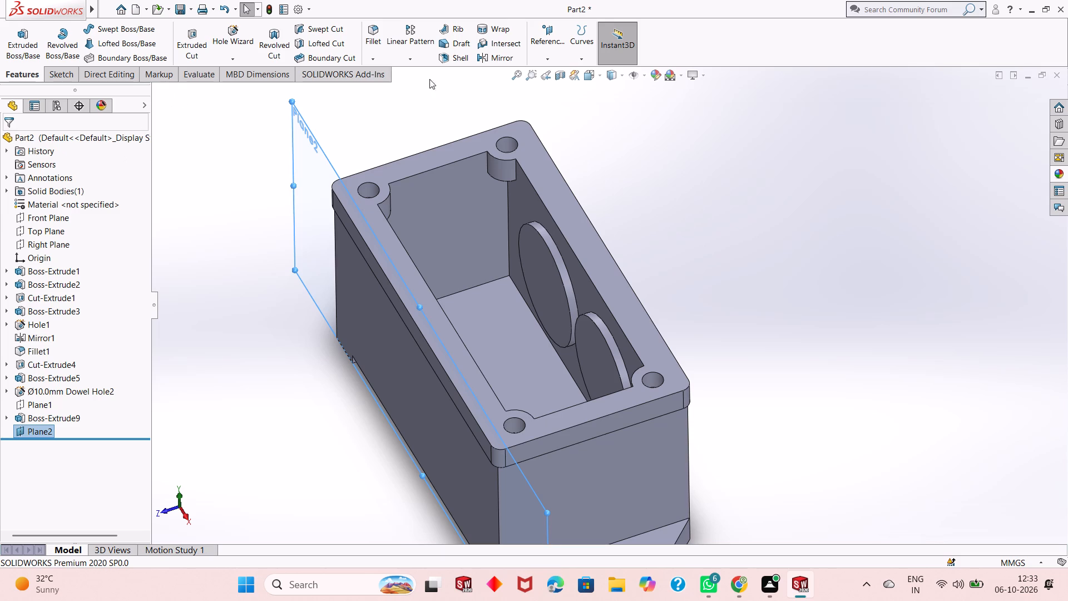
Start a section view on Plane2 and flip the cut to the opposite side, with rotations of 0 and 180 degrees.
left_click(559, 76)
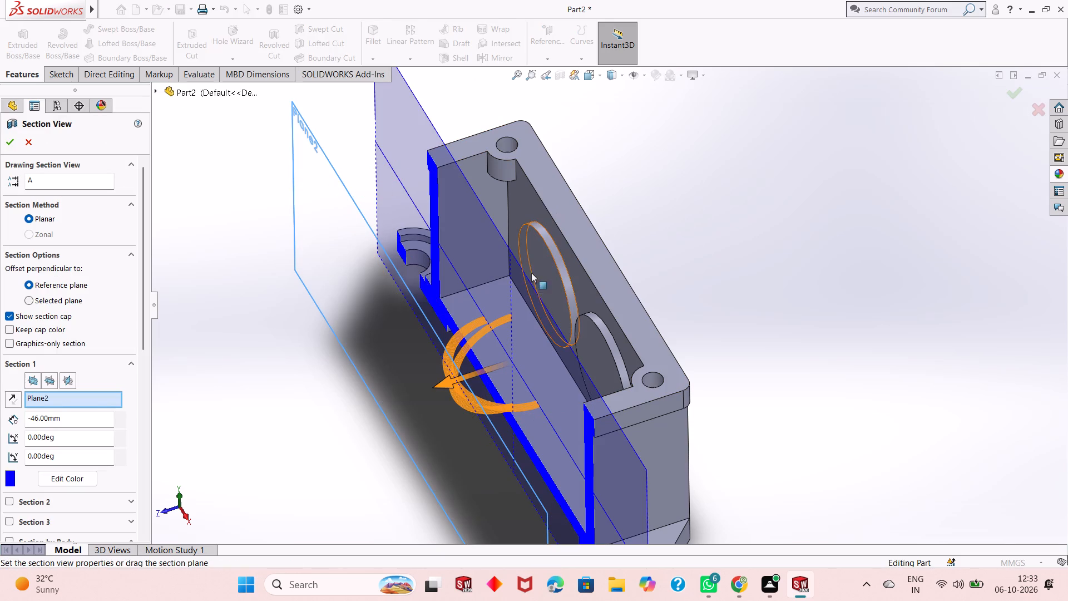
middle_click_drag(696, 318, 679, 290)
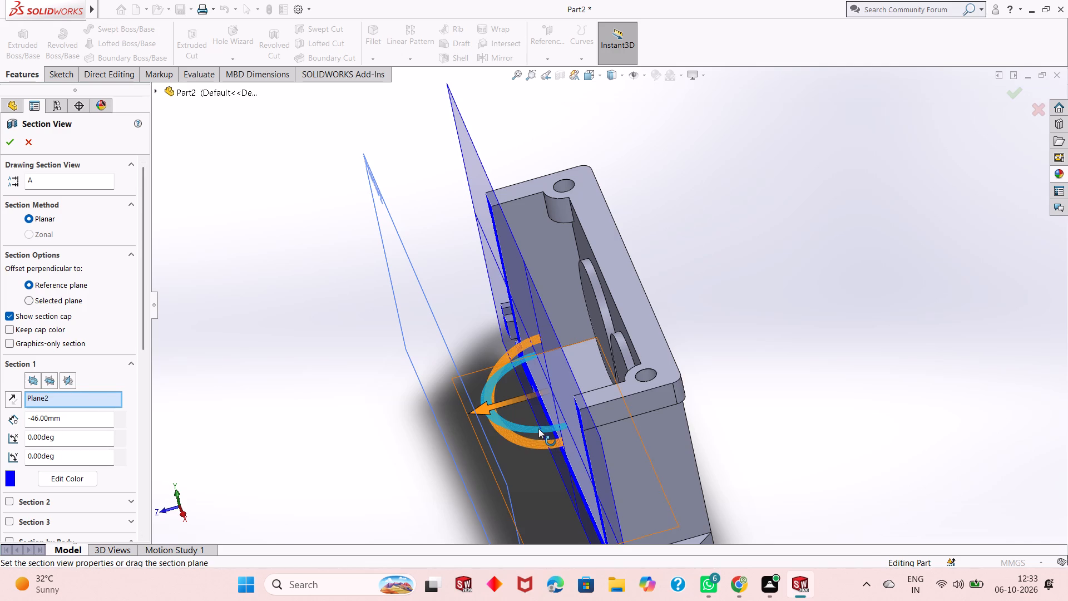
left_click_drag(538, 428, 582, 321)
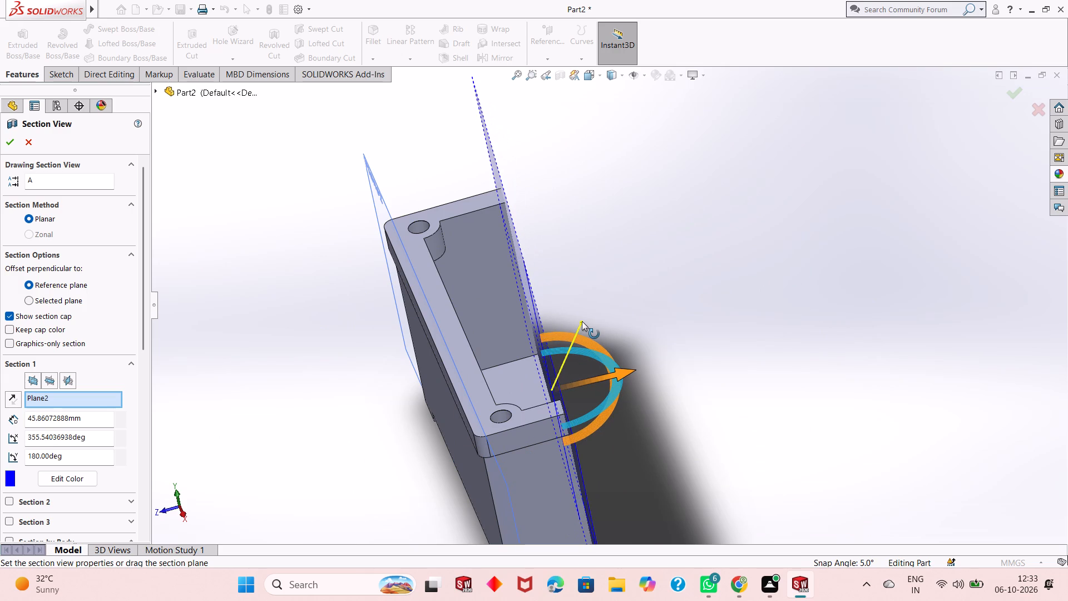
left_click_drag(582, 321, 582, 308)
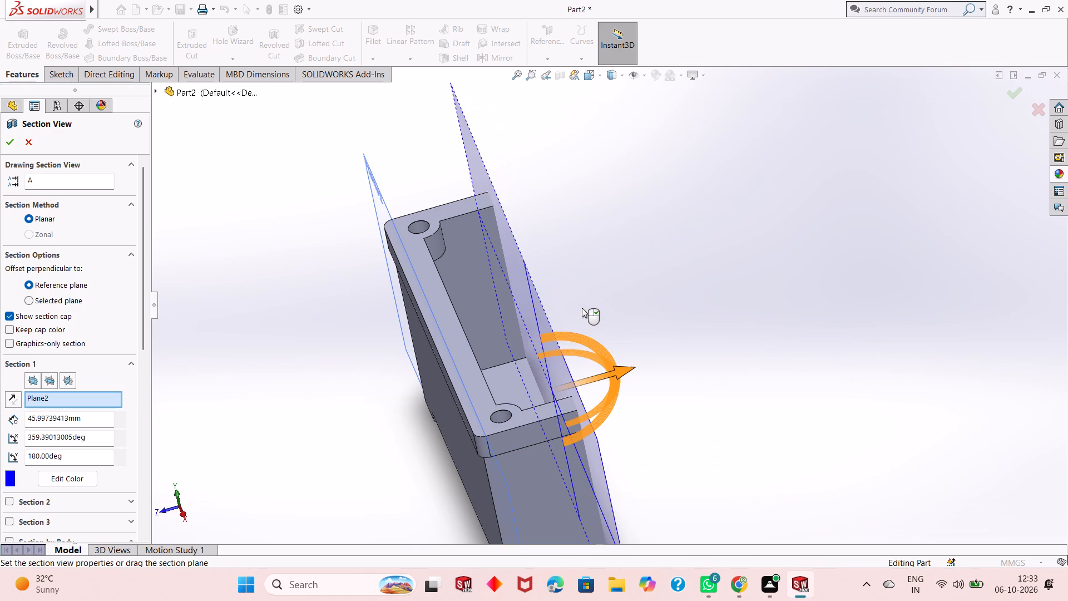
middle_click_drag(623, 390, 516, 387)
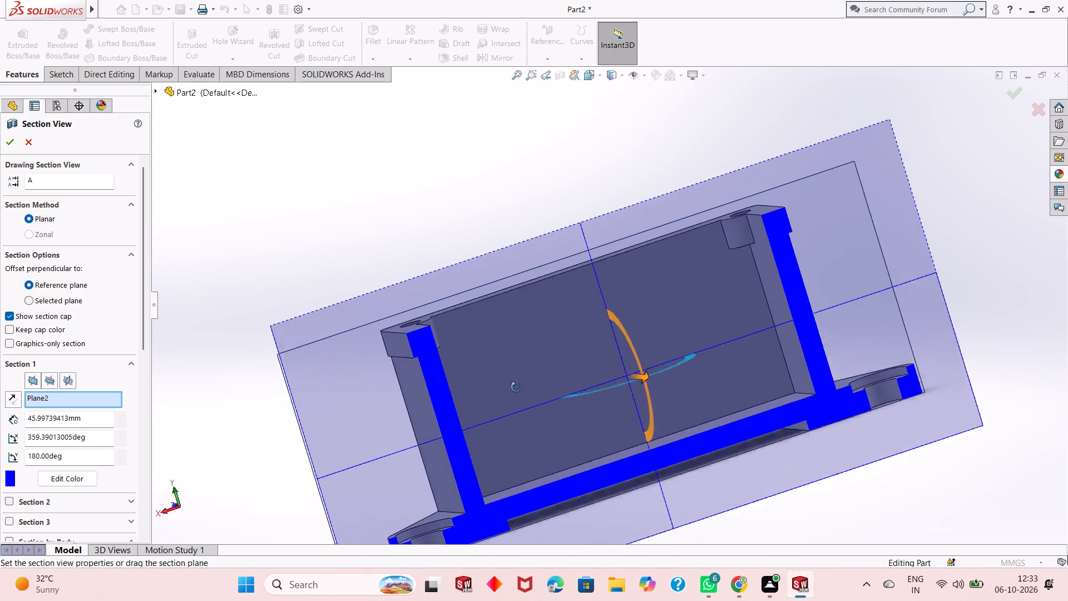
middle_click_drag(516, 387, 572, 509)
scroll(548, 447, "up", 2)
middle_click_drag(546, 416, 548, 451)
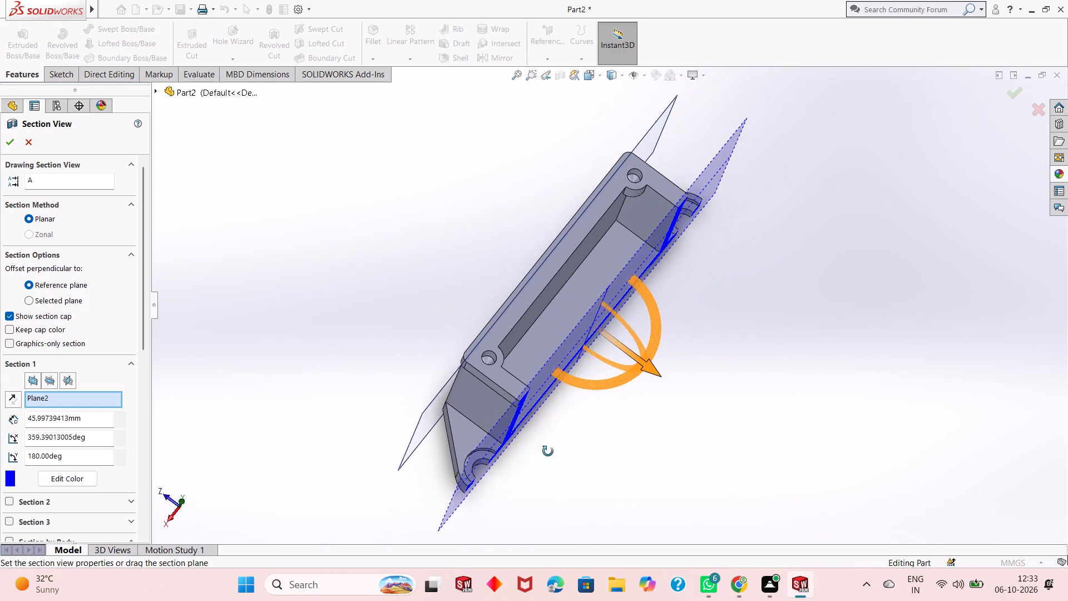
middle_click_drag(548, 451, 548, 464)
left_click_drag(607, 387, 612, 388)
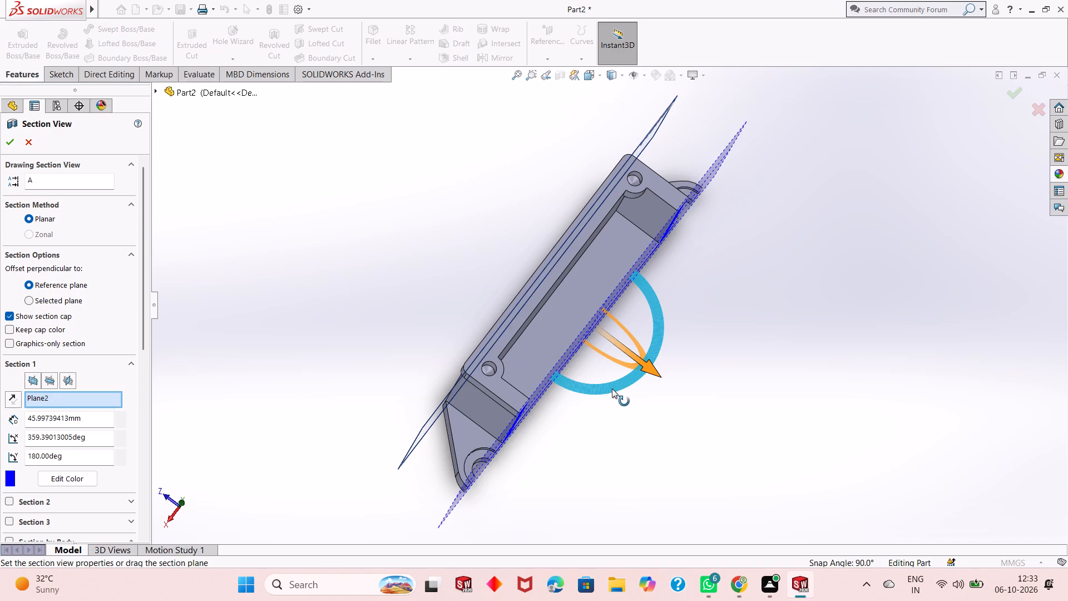
left_click_drag(612, 388, 639, 361)
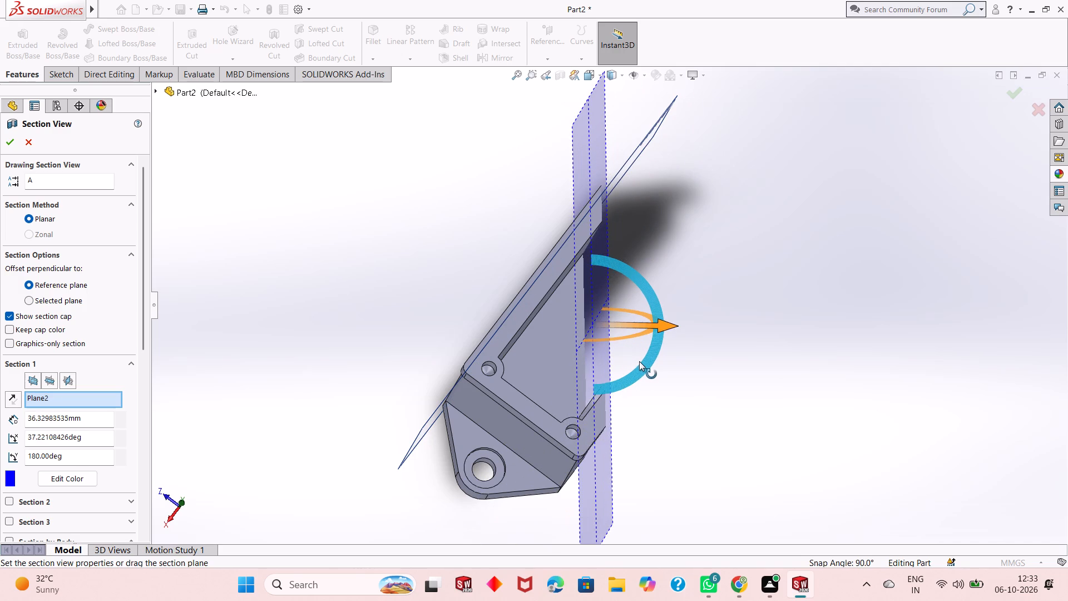
left_click_drag(639, 361, 617, 393)
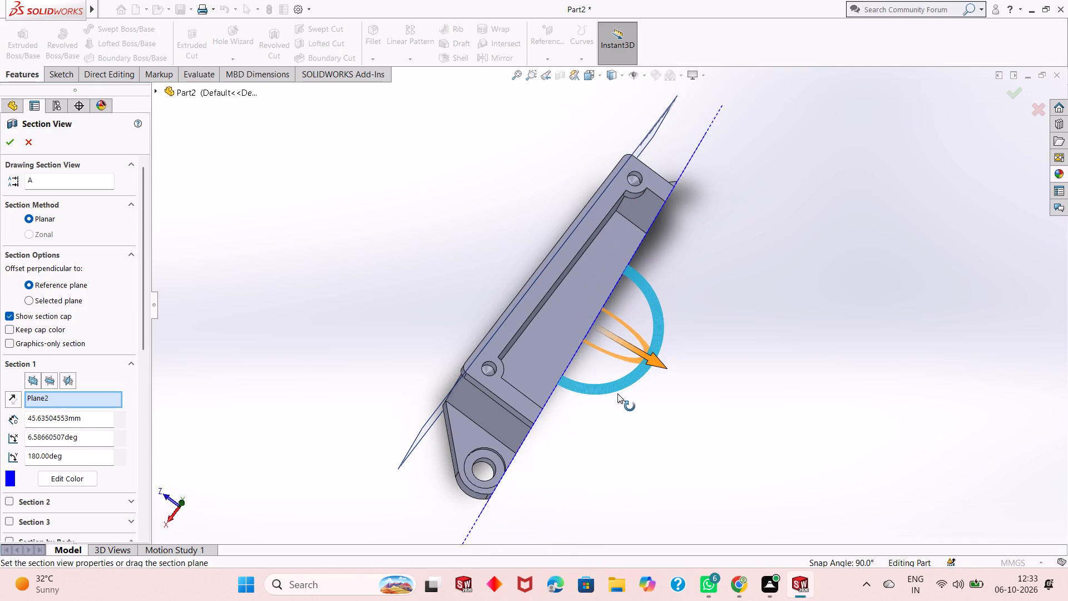
left_click_drag(617, 393, 611, 399)
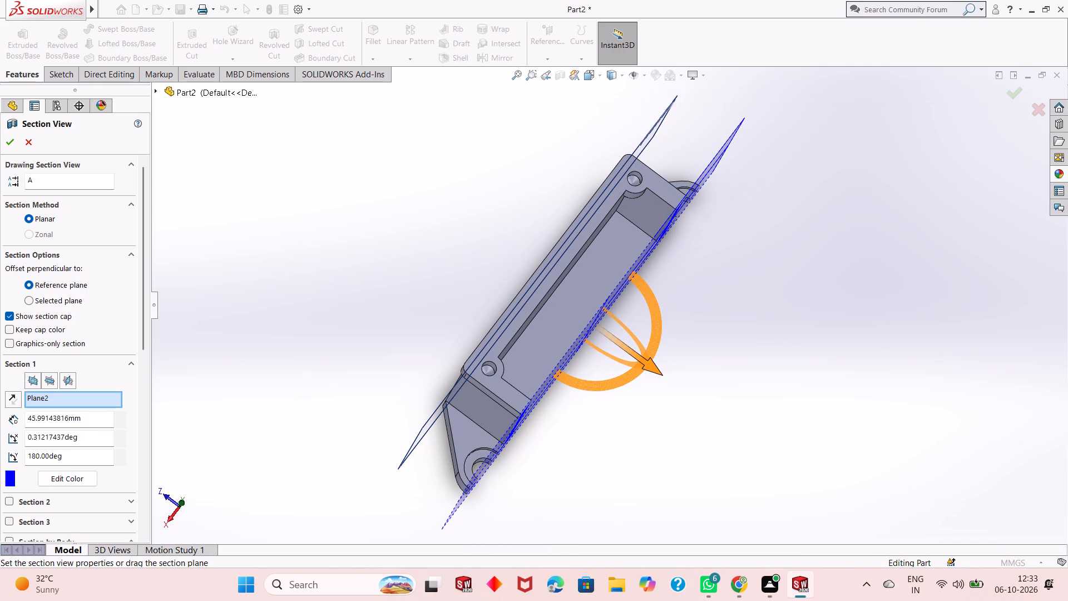
triple_click(77, 440)
key("0")
key("Return")
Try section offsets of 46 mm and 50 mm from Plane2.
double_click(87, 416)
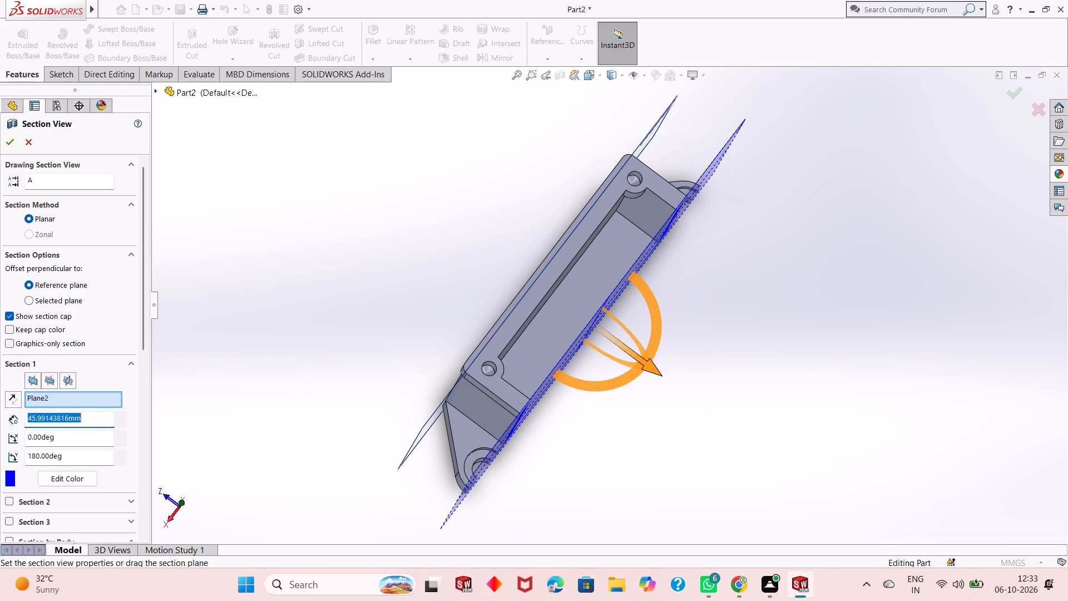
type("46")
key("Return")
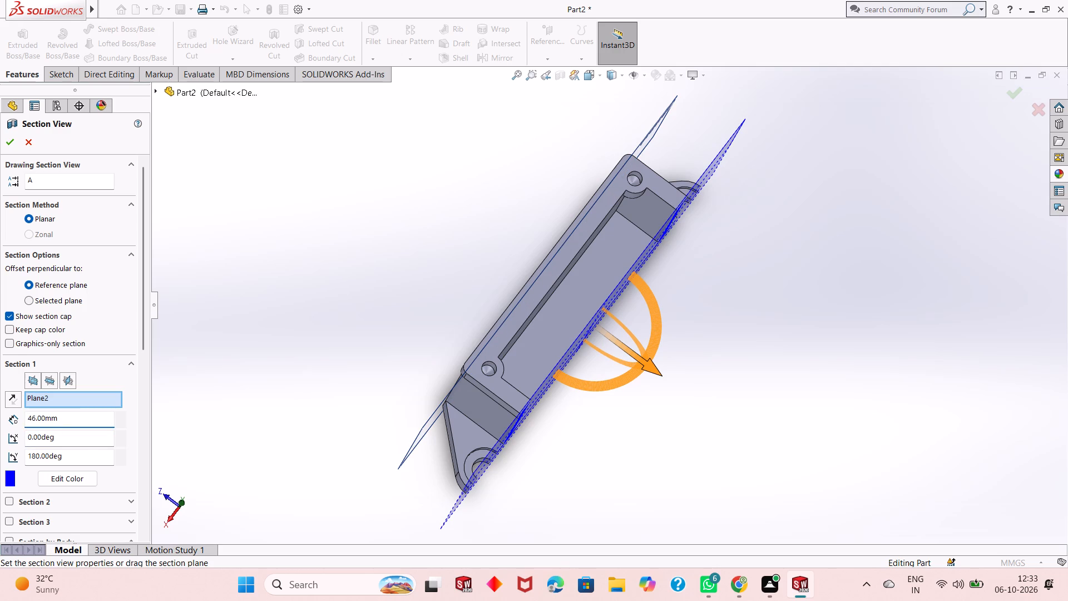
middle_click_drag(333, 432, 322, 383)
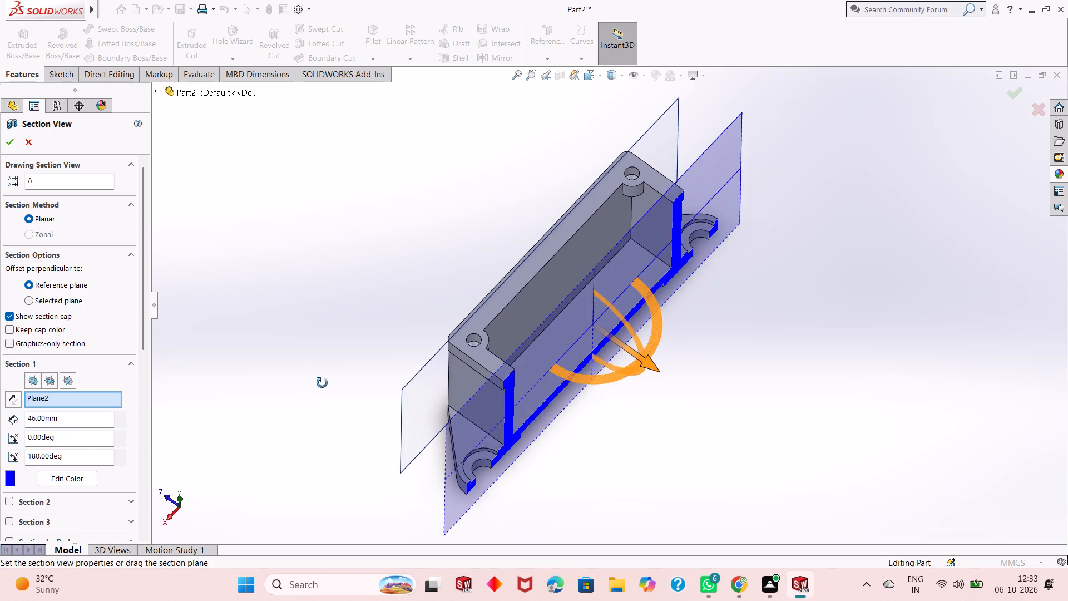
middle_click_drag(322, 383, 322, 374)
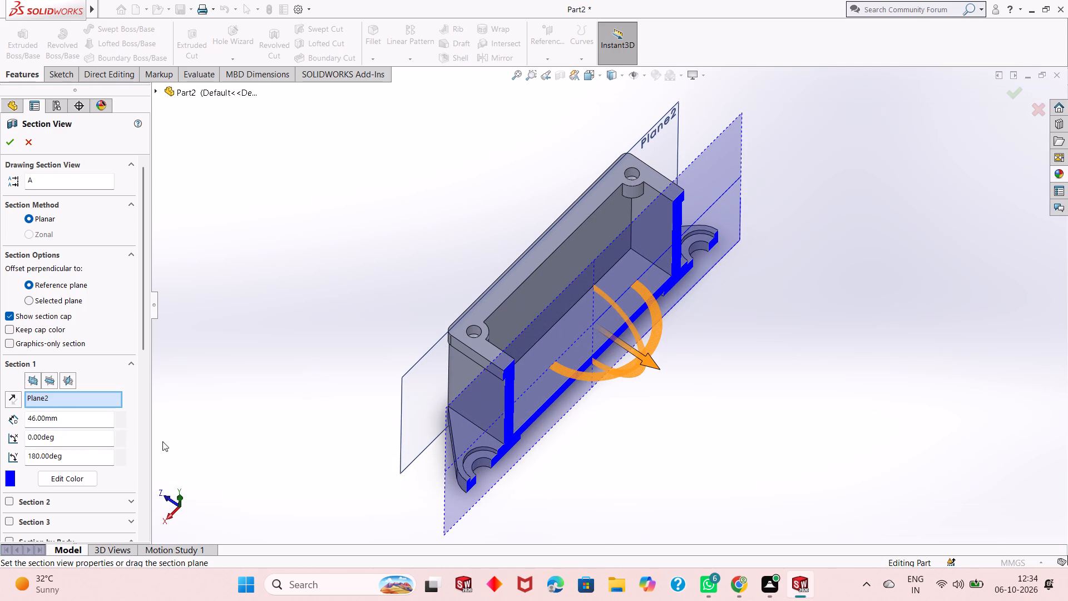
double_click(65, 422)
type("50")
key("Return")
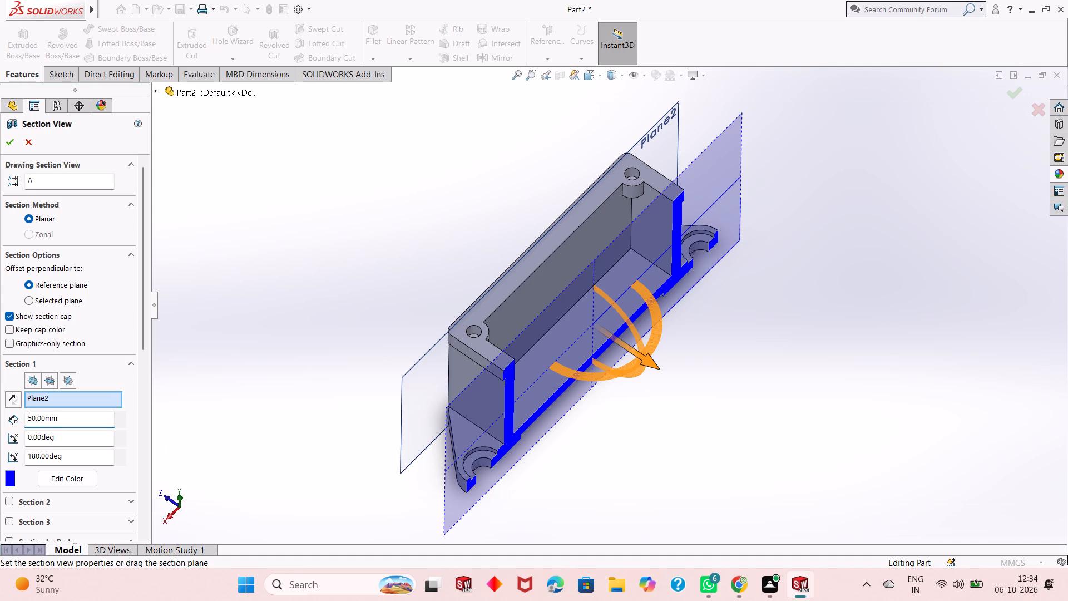
Set the section offset from Plane2 to 2 mm and apply the section view.
double_click(70, 418)
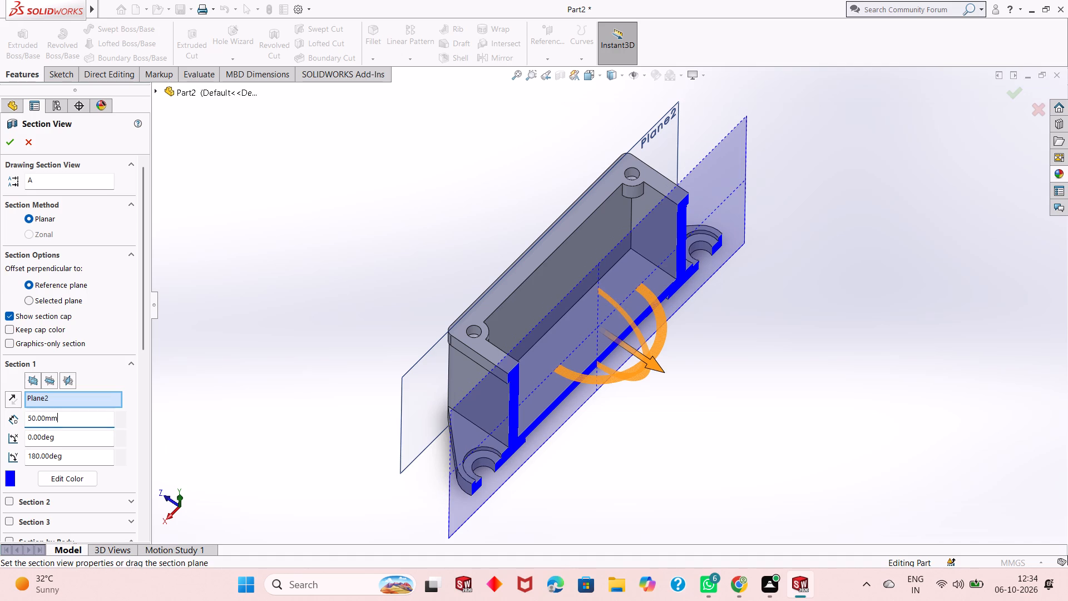
key("2")
key("Return")
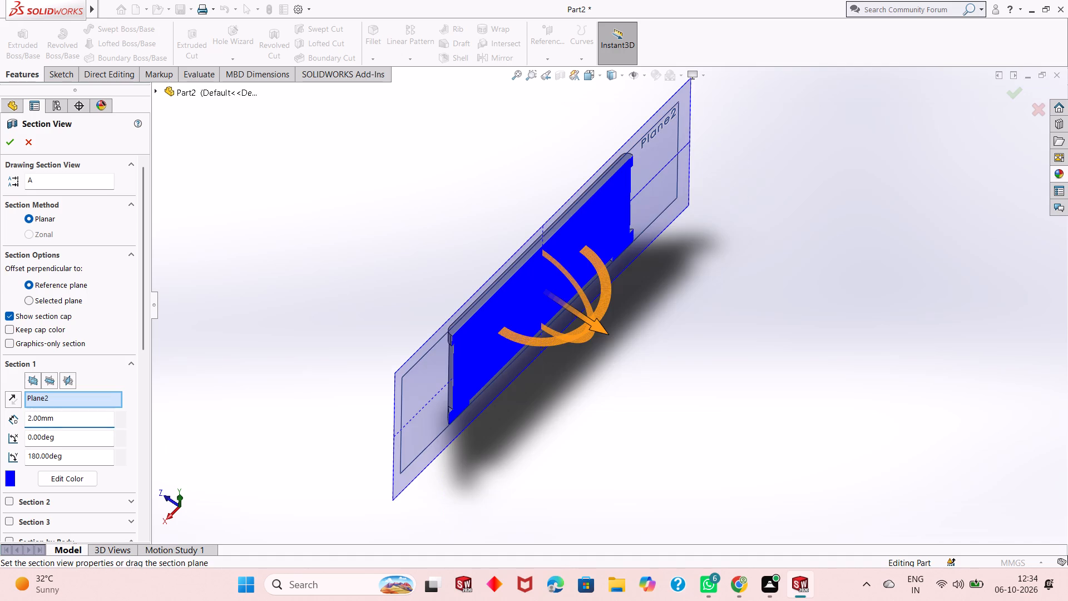
middle_click_drag(550, 418, 601, 334)
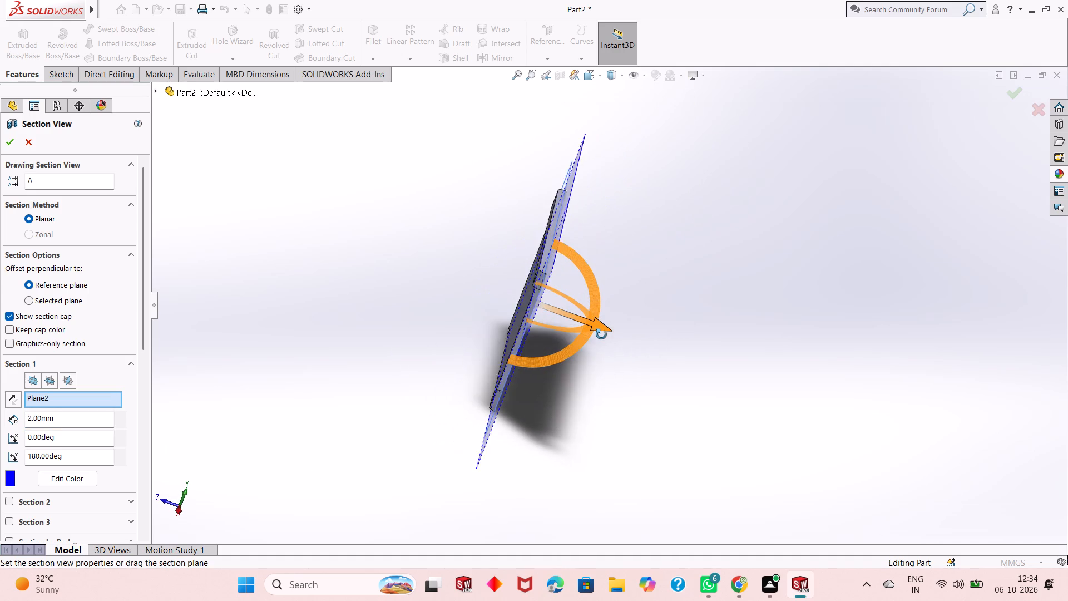
middle_click_drag(601, 334, 602, 334)
scroll(518, 289, "down", 4)
middle_click_drag(505, 307, 507, 293)
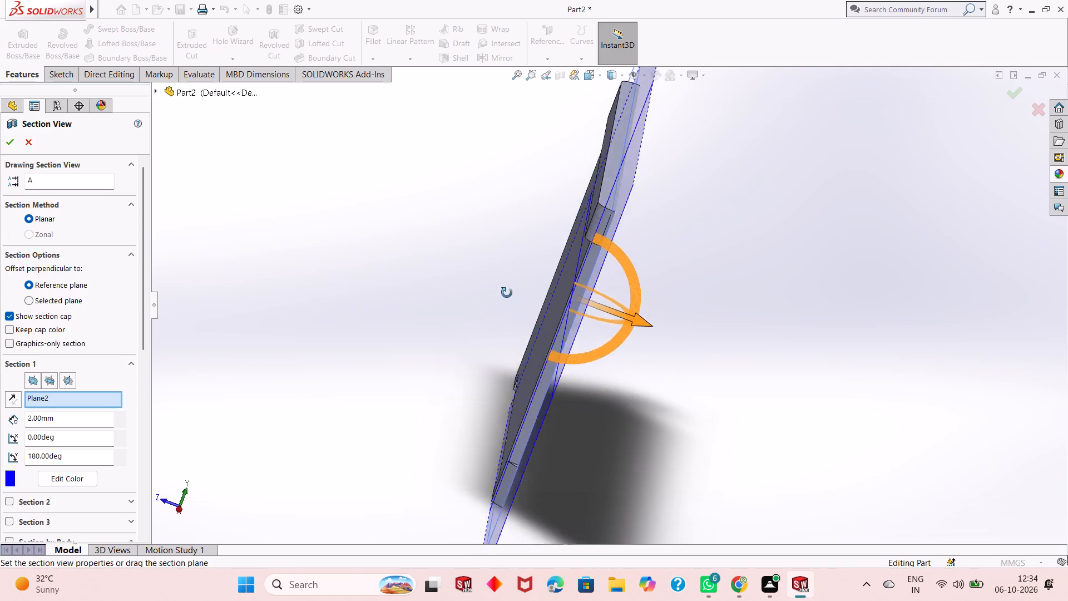
middle_click_drag(507, 293, 445, 307)
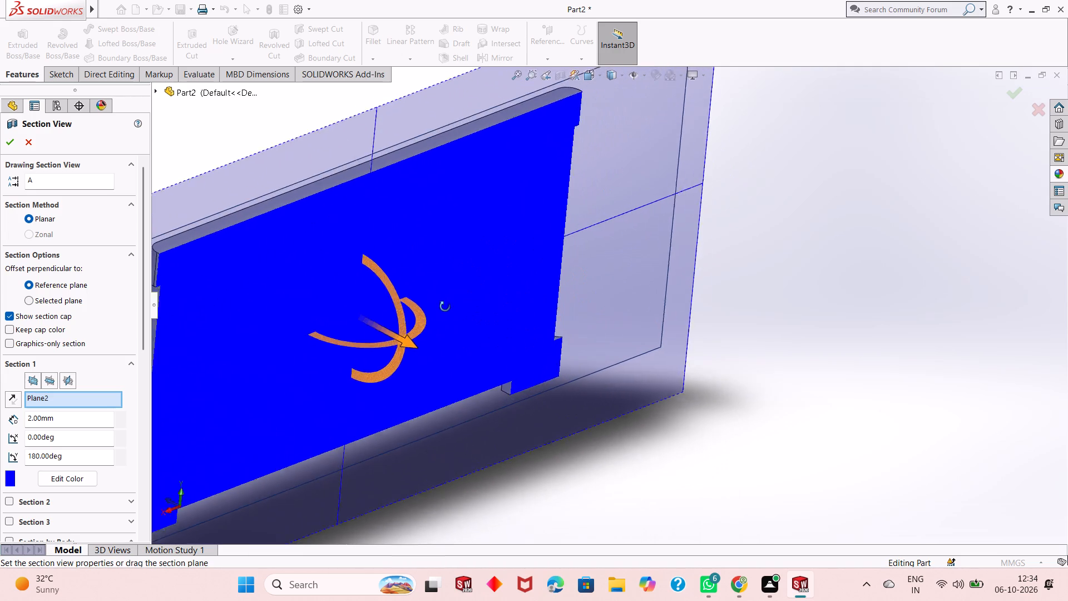
middle_click_drag(445, 307, 441, 308)
scroll(431, 310, "up", 5)
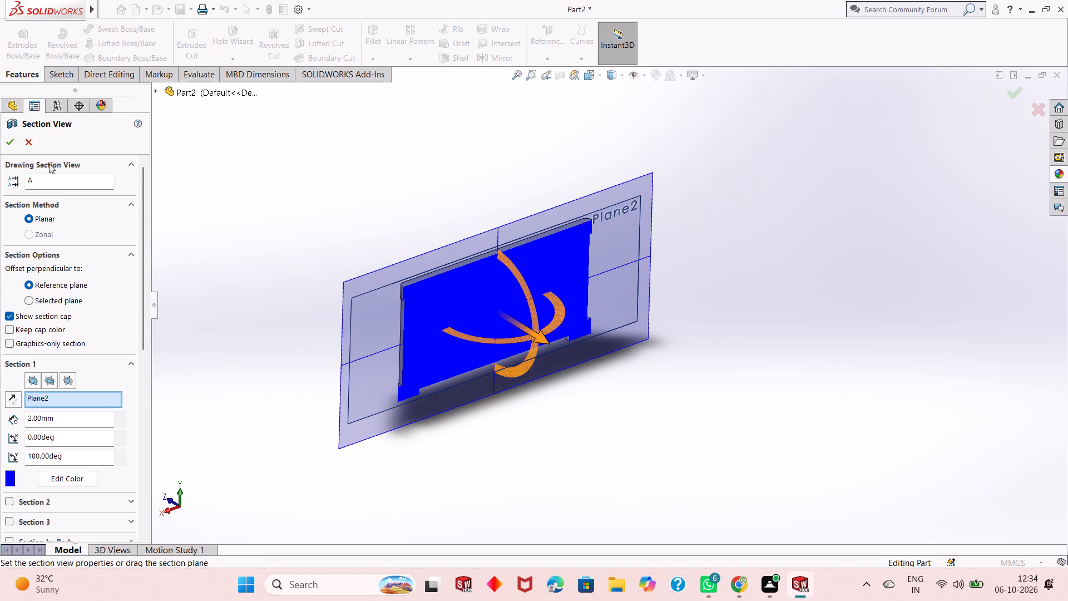
left_click(7, 137)
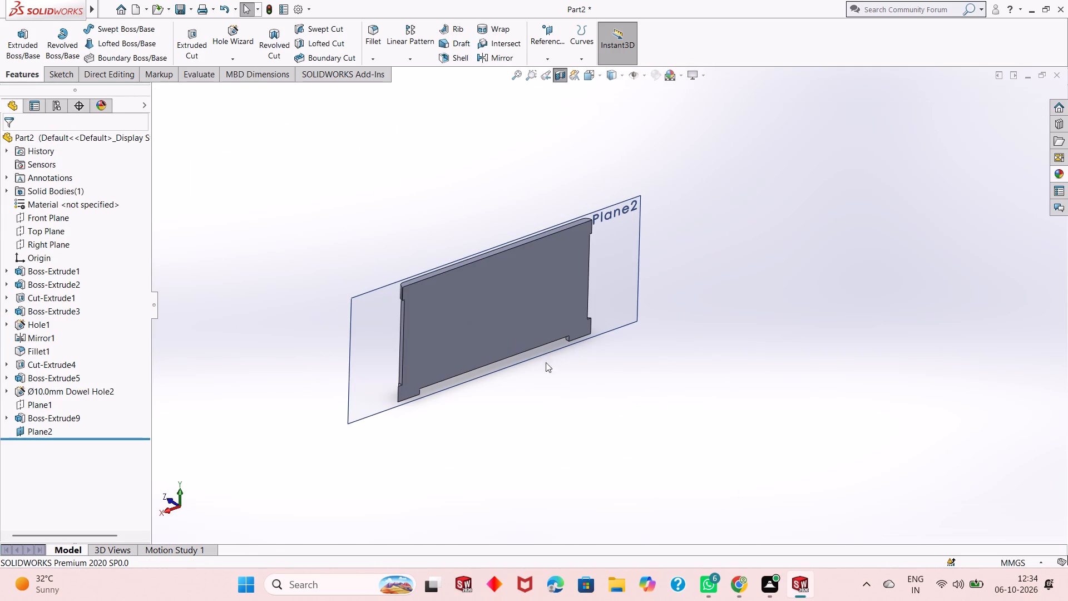
Start a sketch on Plane2 and draw a circle of about 35 mm radius on the half of the wall toward positive X.
middle_click_drag(547, 368, 602, 316)
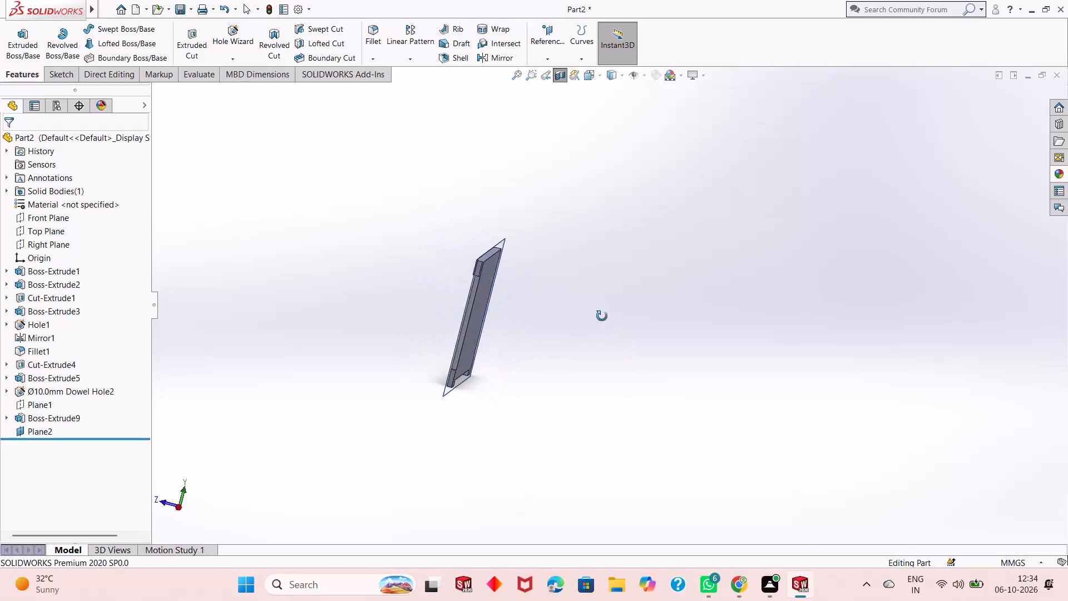
middle_click_drag(602, 316, 518, 297)
left_click(364, 275)
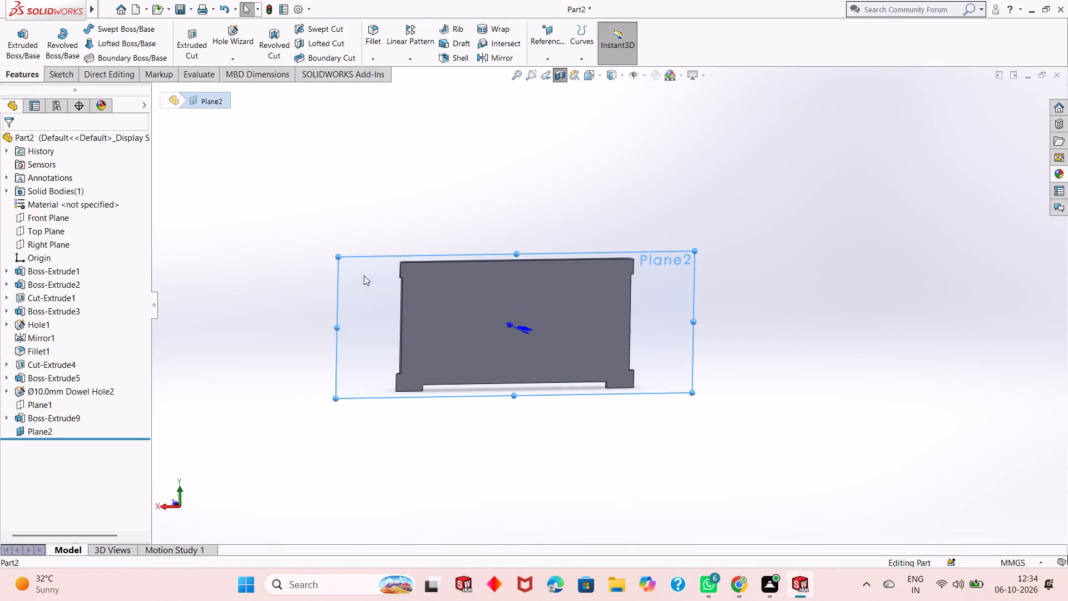
left_click(416, 240)
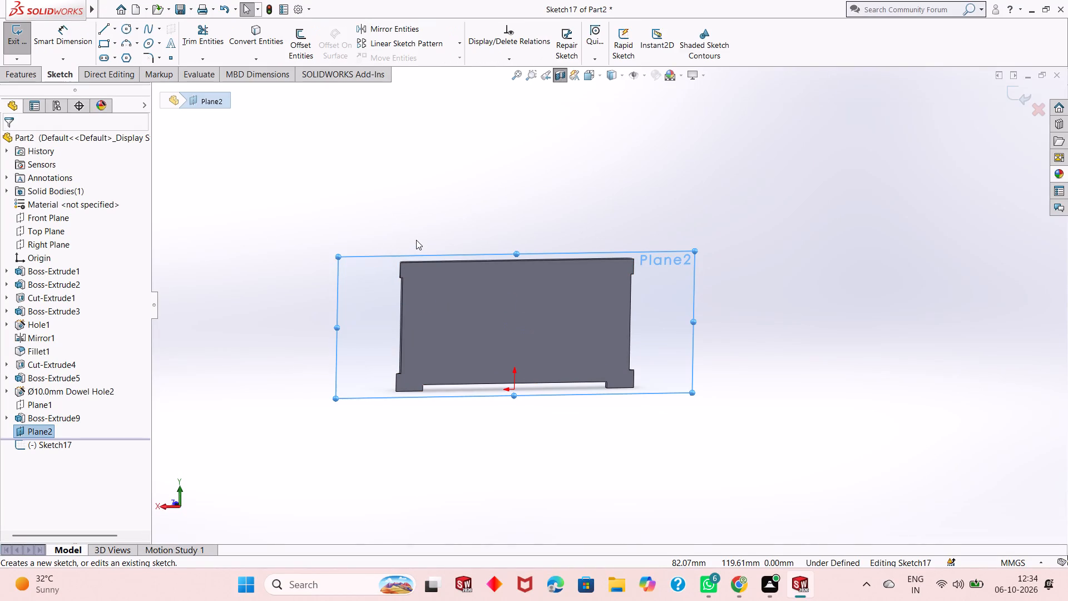
key("ctrl+8")
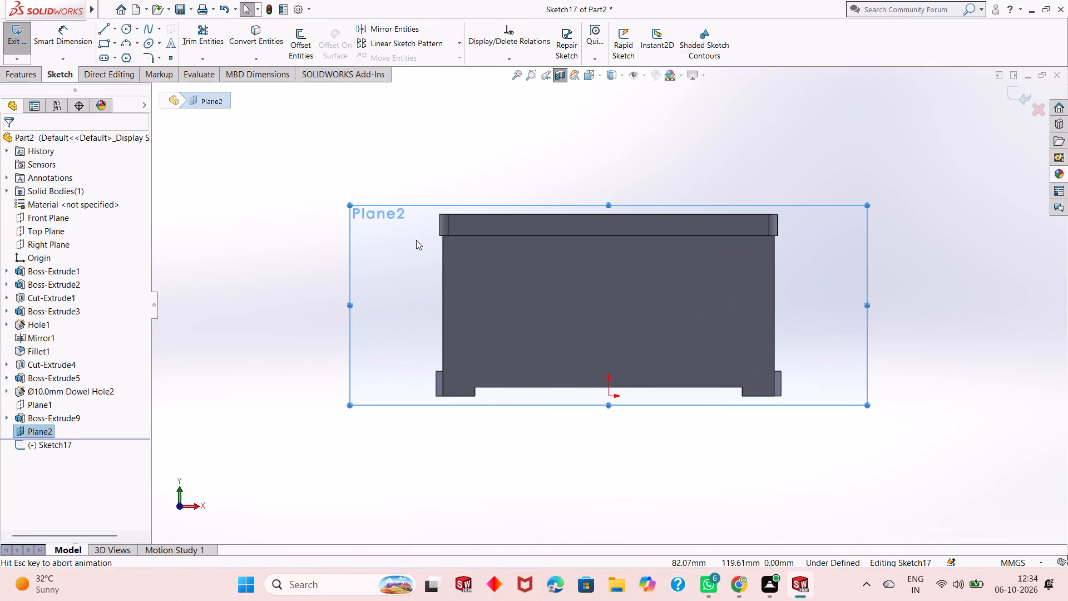
key("ctrl+8")
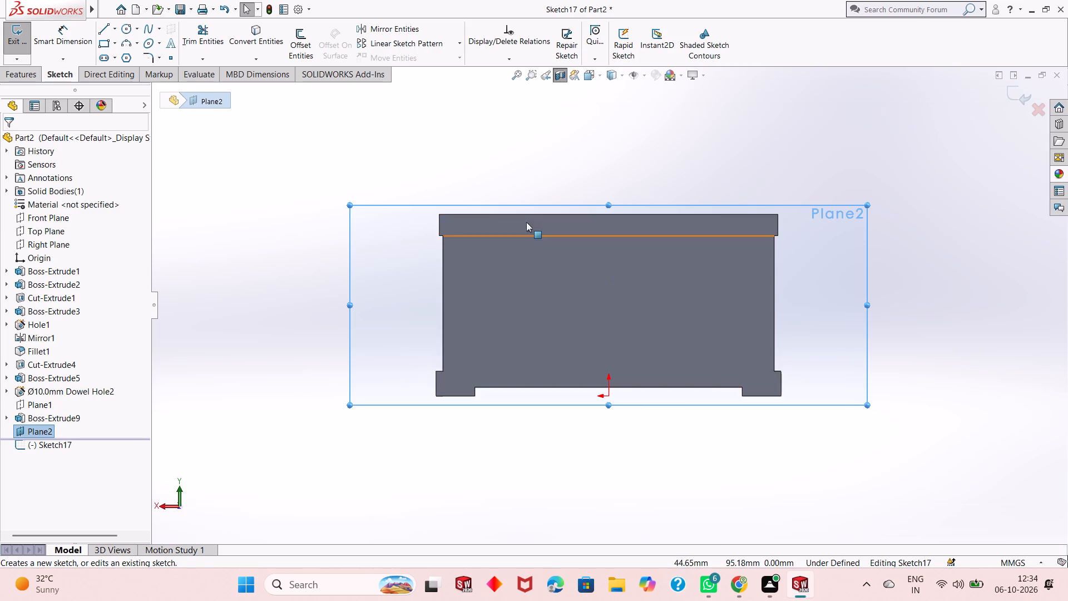
scroll(504, 260, "up", 1)
scroll(797, 275, "down", 1)
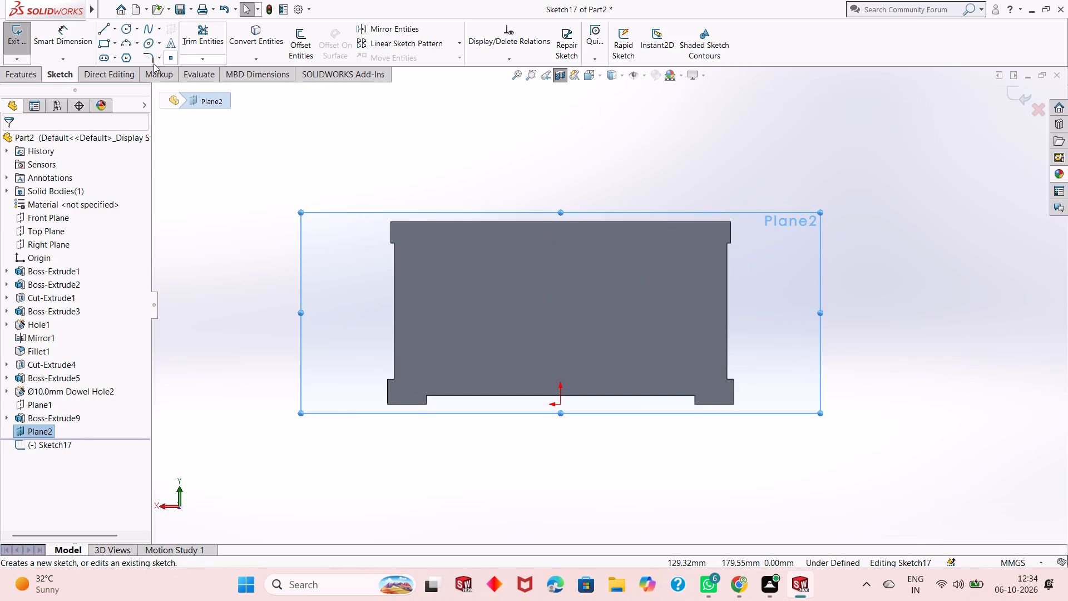
left_click(126, 32)
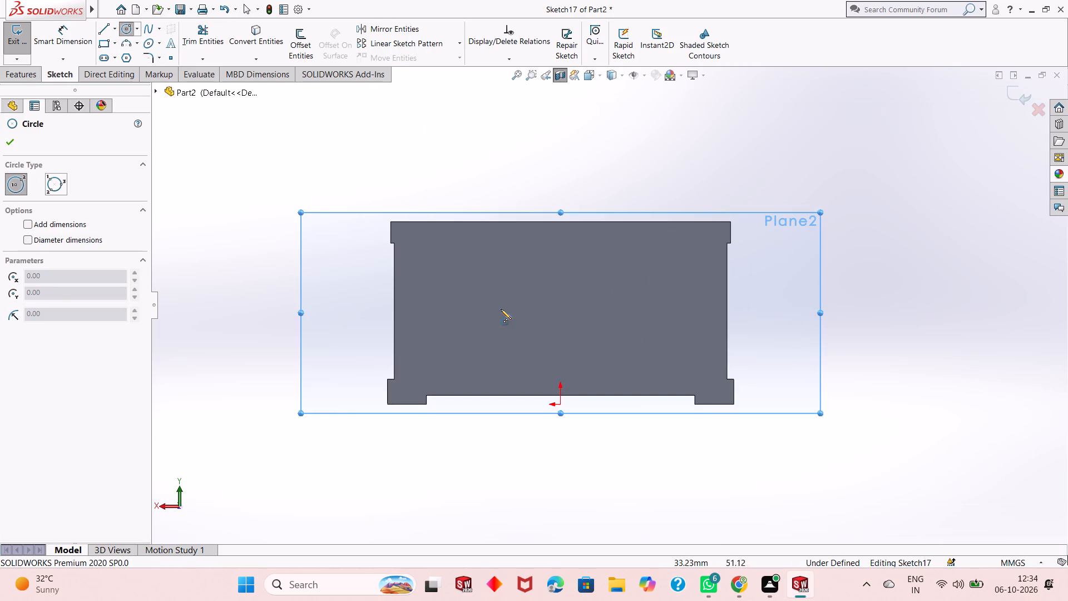
left_click(487, 298)
left_click(518, 352)
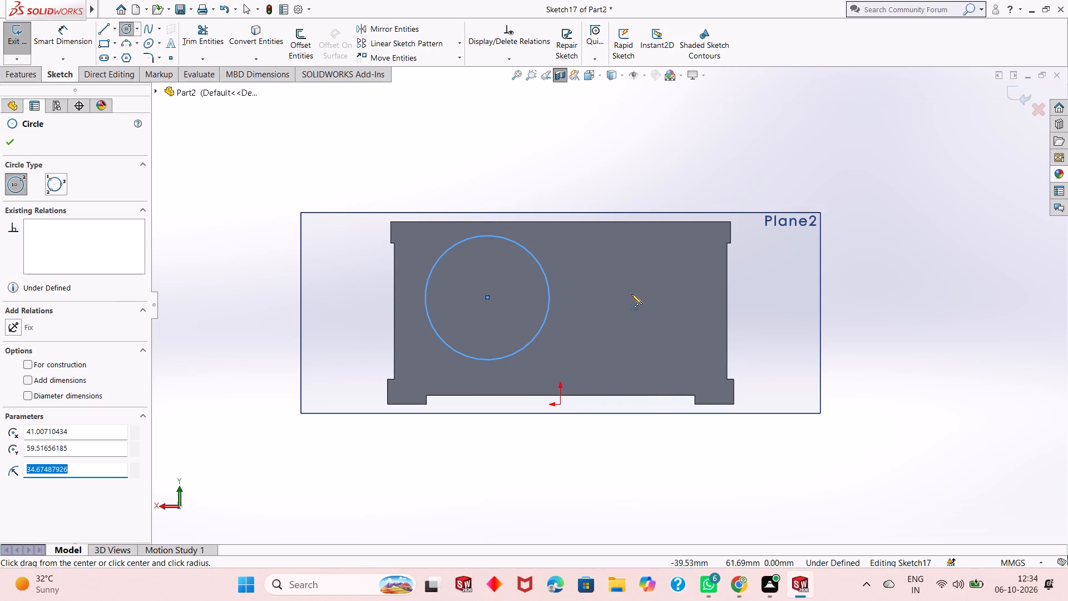
Draw a second circle of about 30 mm radius on the negative-X half of the wall, level with the first circle's centre.
left_click(634, 299)
left_click(655, 241)
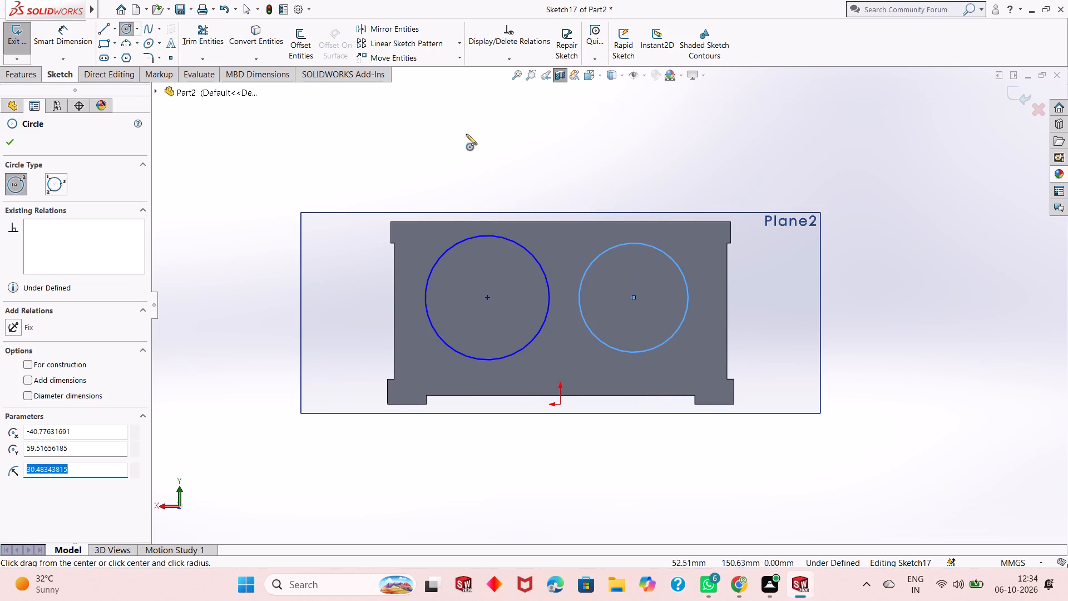
right_click(466, 134)
left_click(479, 136)
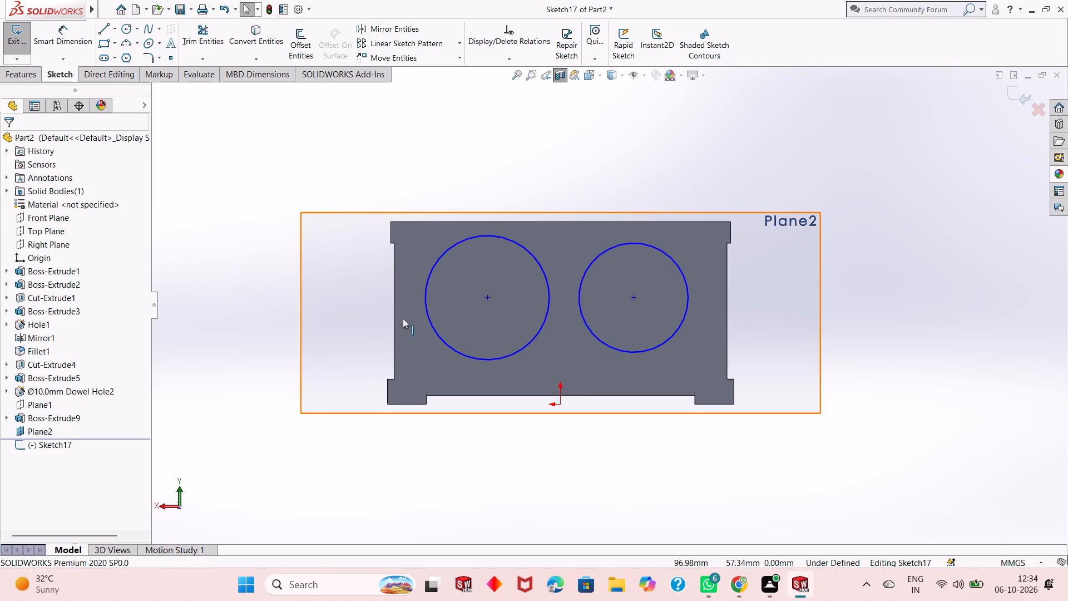
Add an Equal relation between the two circles.
left_click(462, 353)
left_click(597, 342, "ctrl")
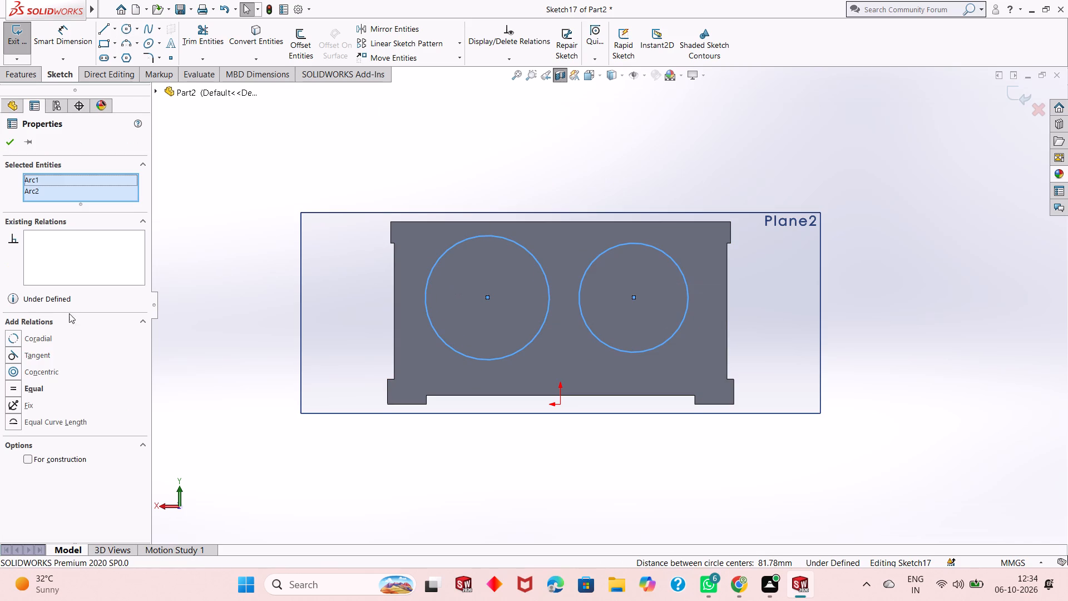
left_click(13, 391)
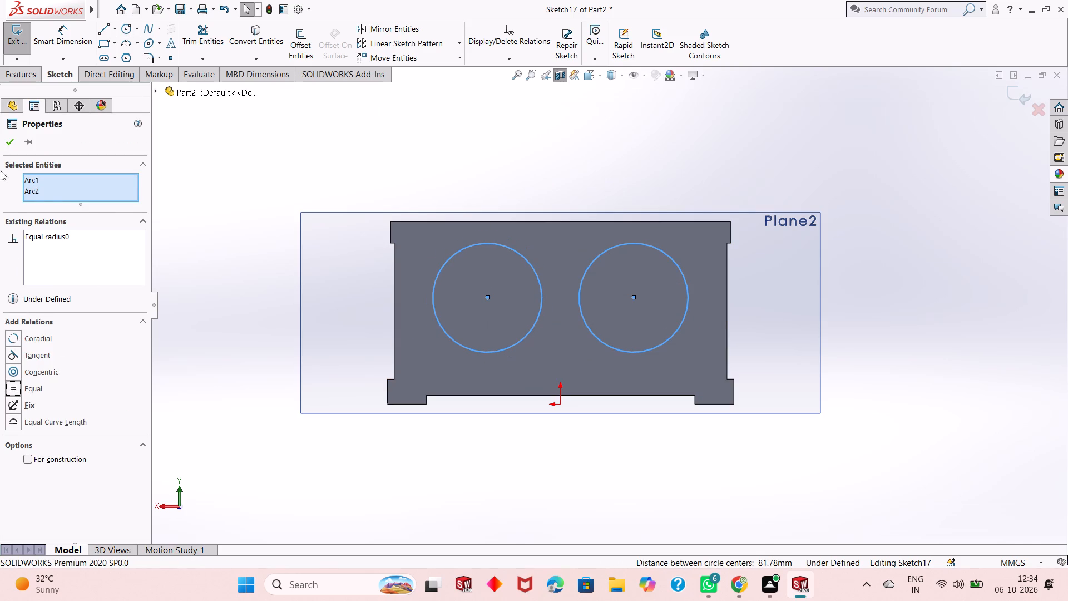
left_click(11, 140)
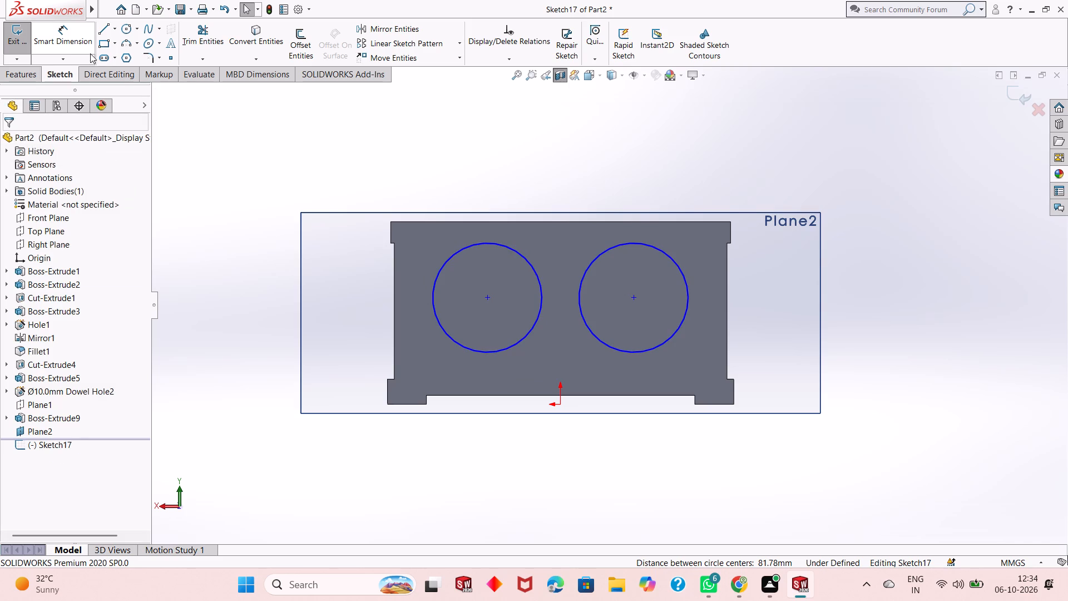
Dimension the circle on the positive-X side with a diameter of 60 mm.
left_click(73, 38)
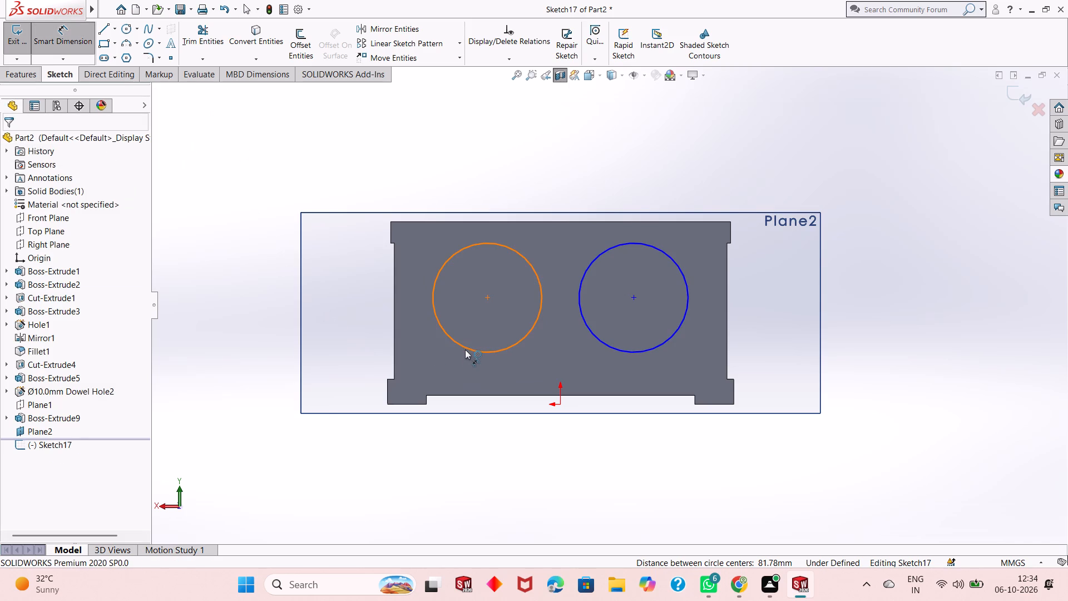
left_click(466, 349)
left_click(318, 455)
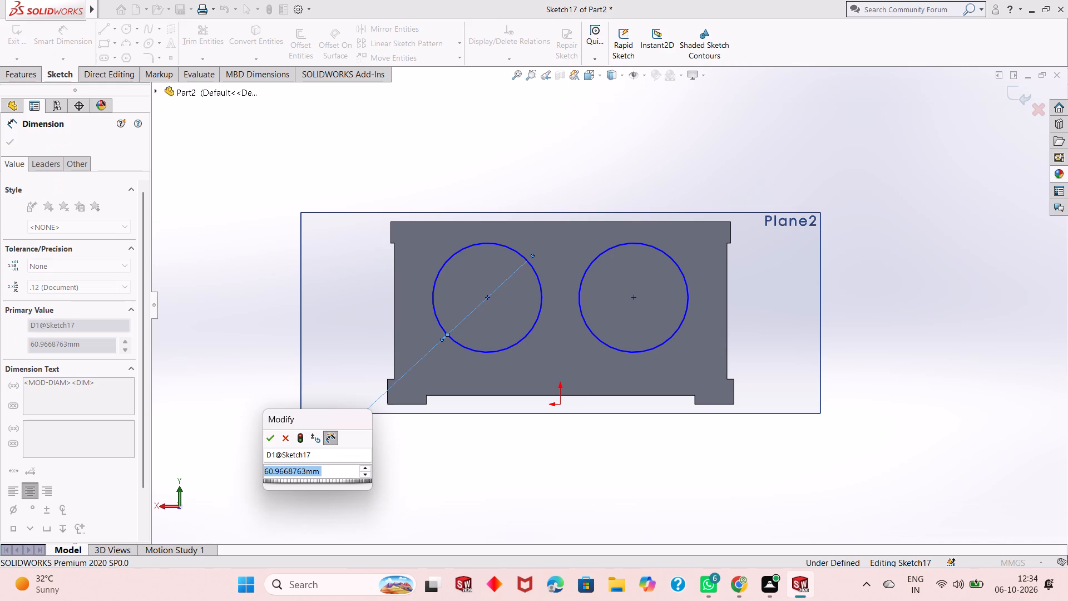
type("60")
key("Return")
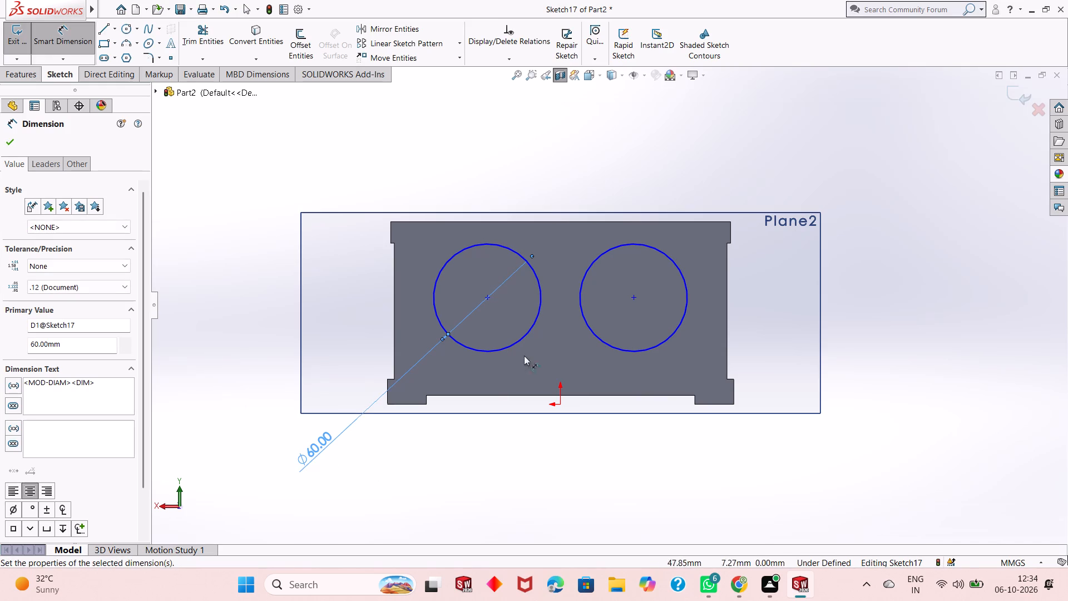
Locate the positive-X circle's centre 58 mm above the origin and 32 mm horizontally from it.
left_click(484, 299)
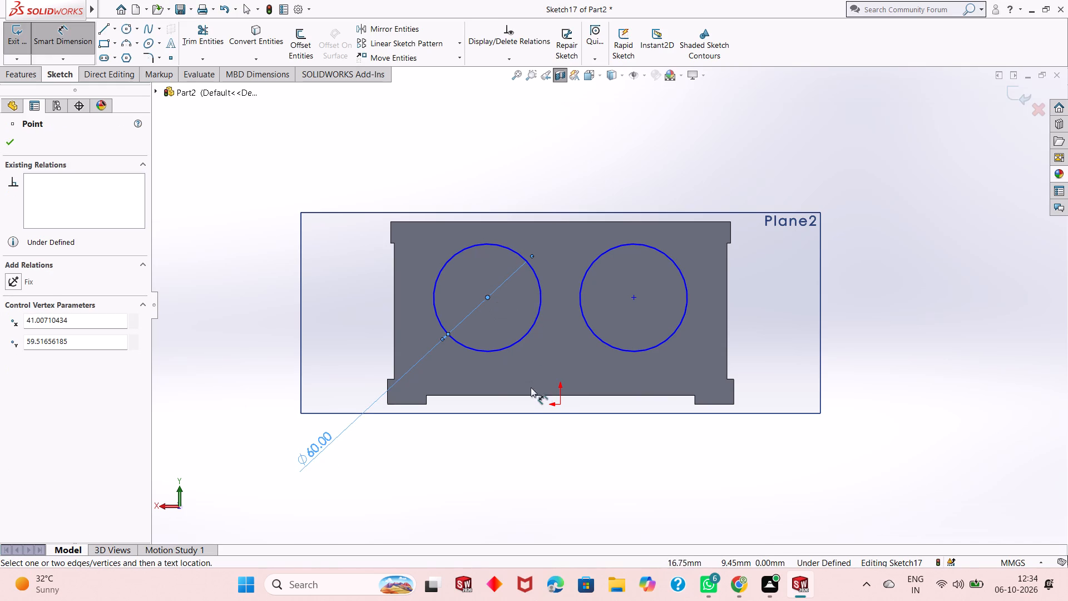
left_click(558, 404)
left_click(234, 364)
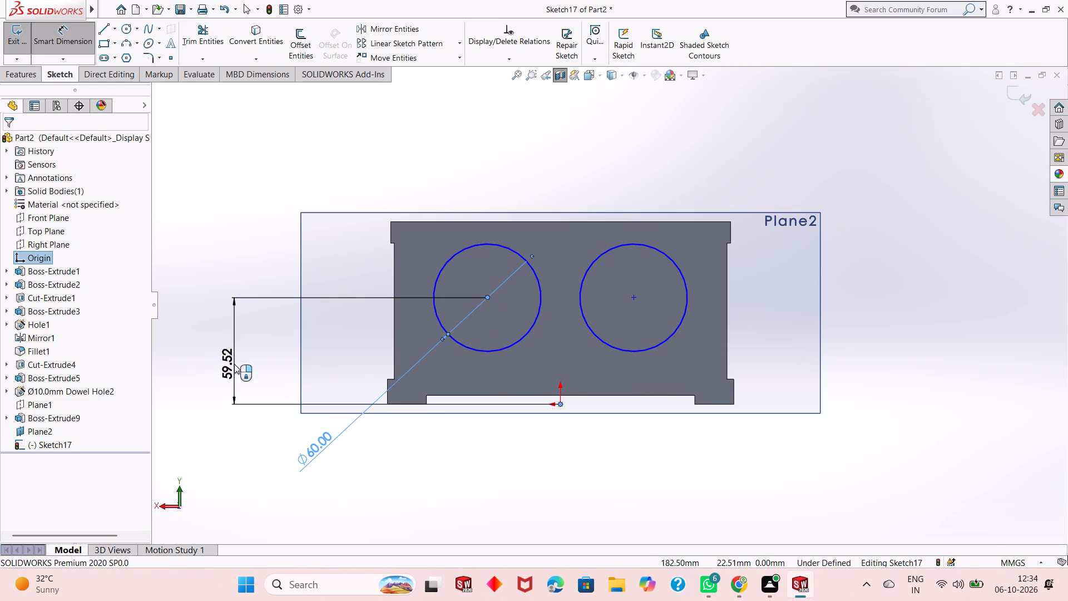
type("58")
key("Return")
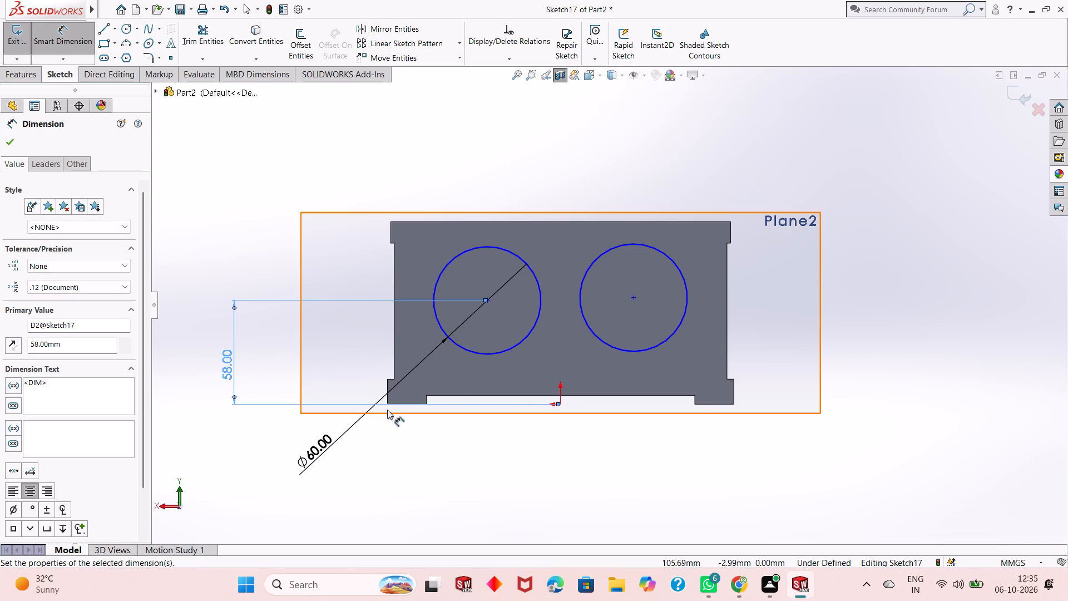
left_click(487, 303)
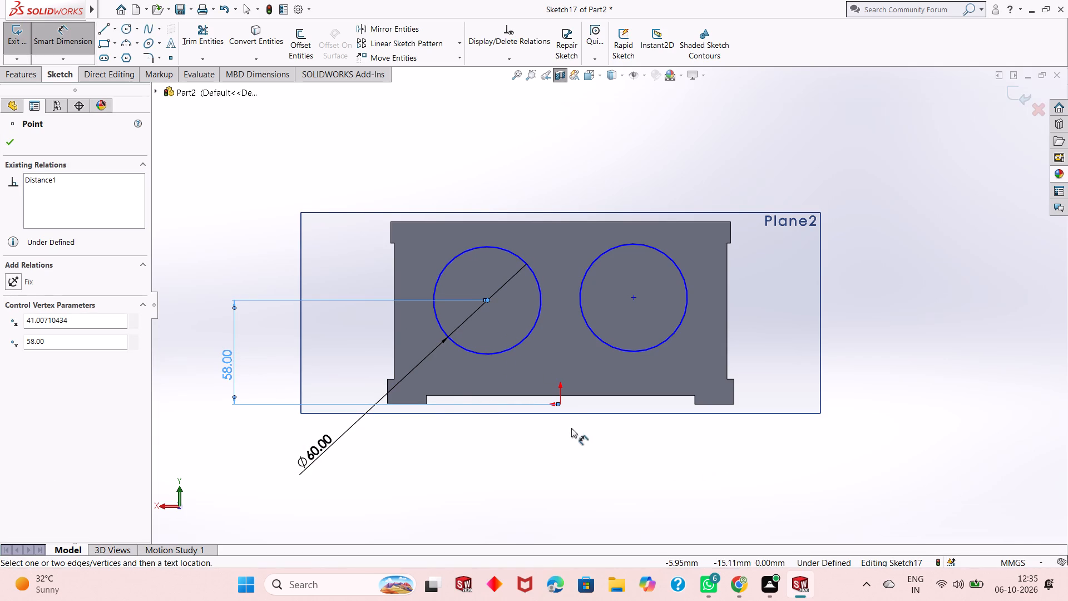
left_click(562, 406)
left_click(560, 471)
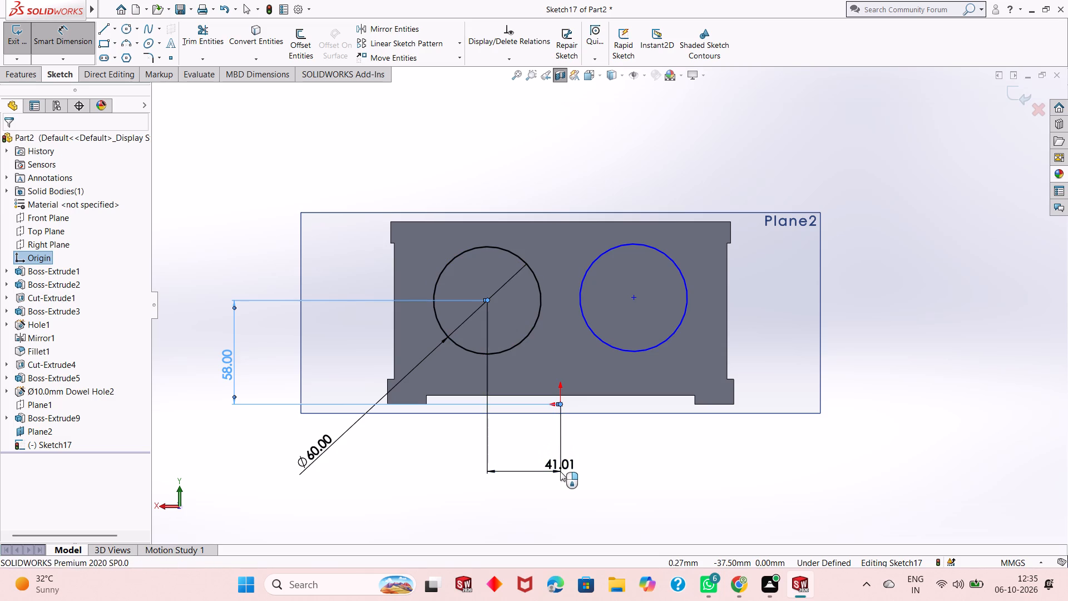
type("32")
key("Return")
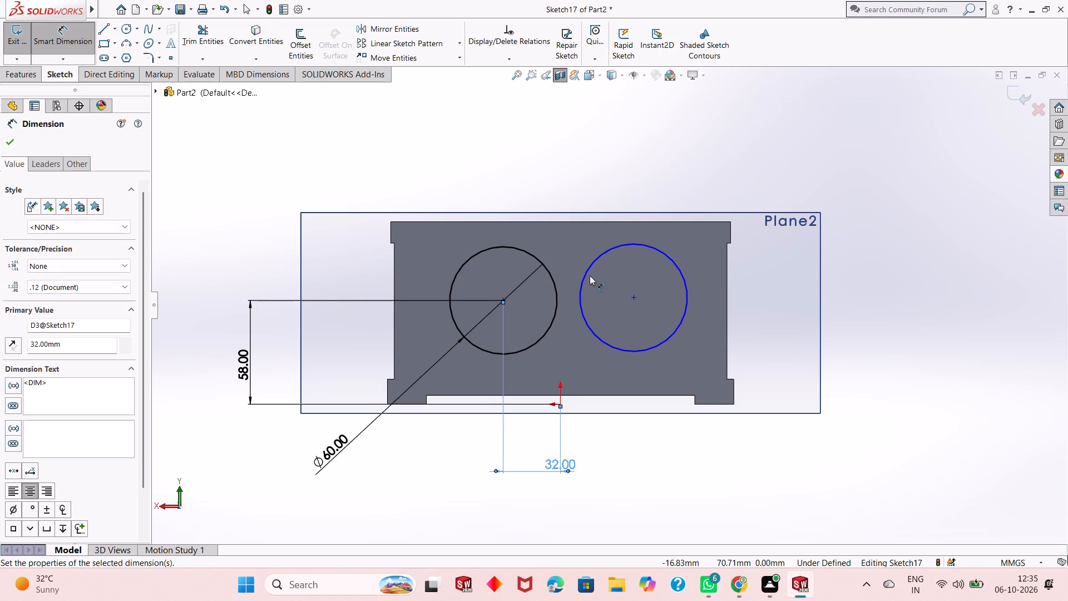
Locate the negative-X circle's centre 32 mm horizontally from the origin and 58 mm above it.
left_click(636, 299)
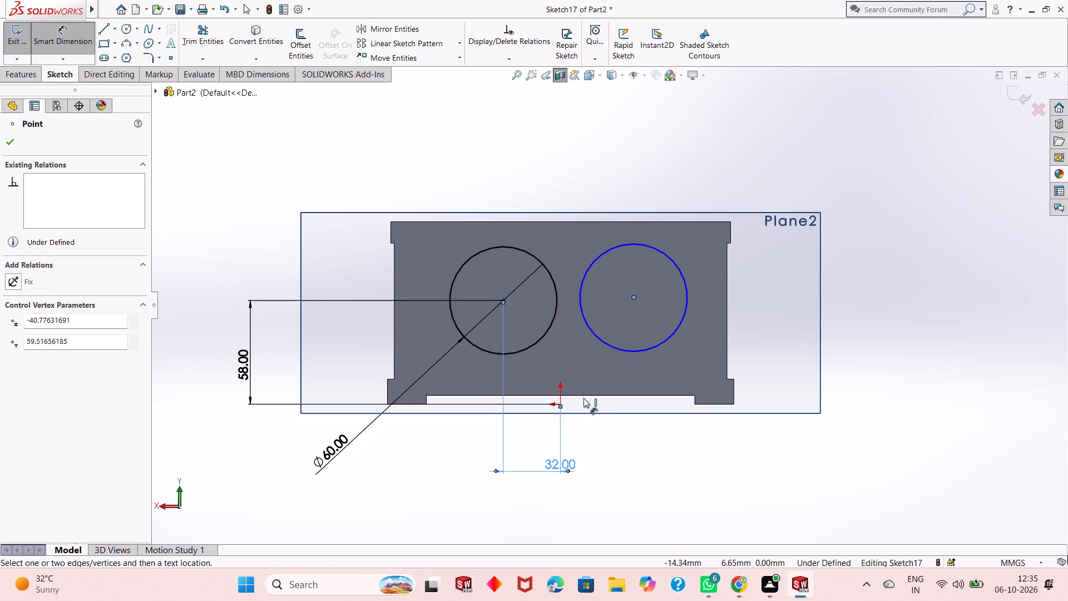
left_click(563, 405)
left_click(617, 469)
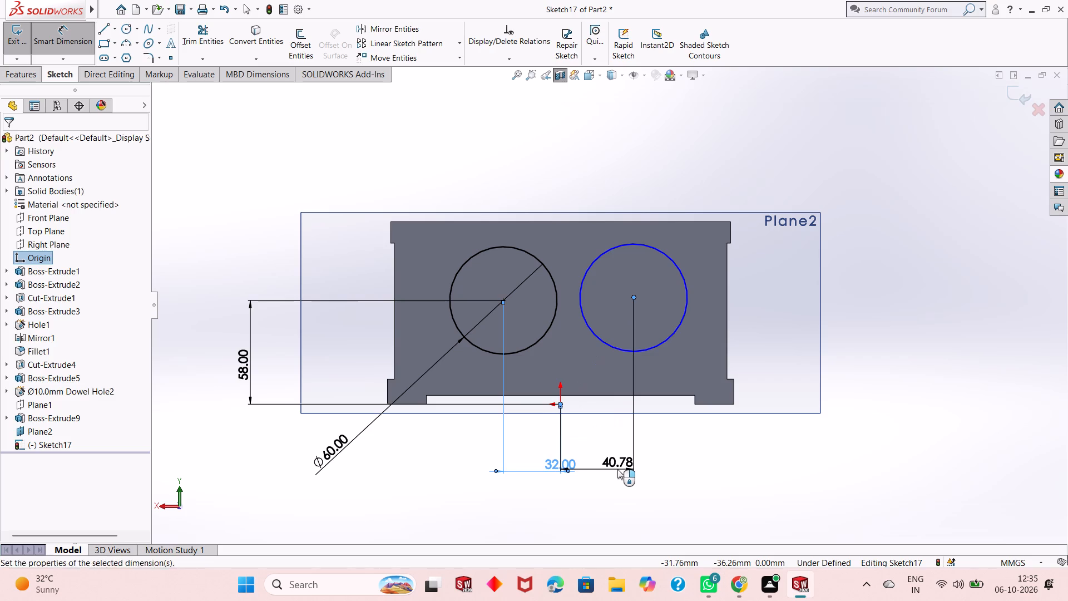
type("32")
key("Return")
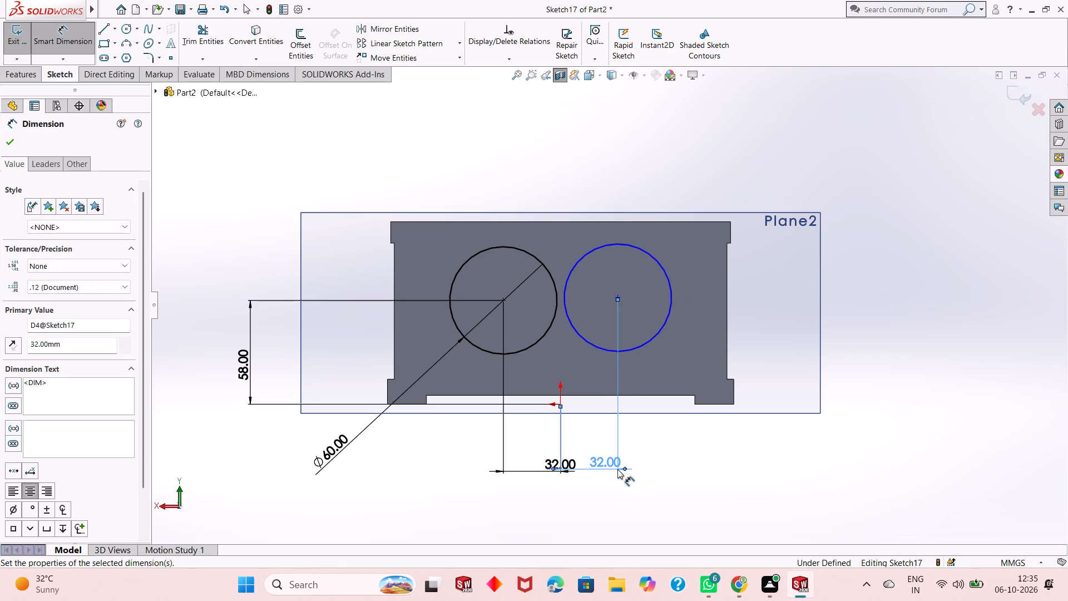
left_click(621, 299)
left_click(563, 403)
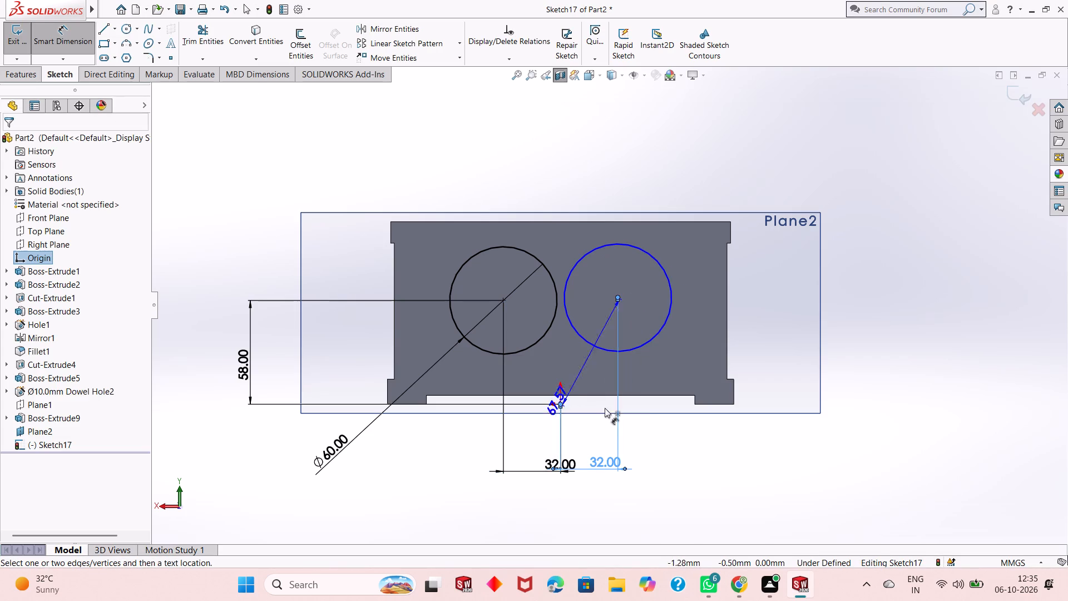
left_click(858, 362)
type("58")
key("Return")
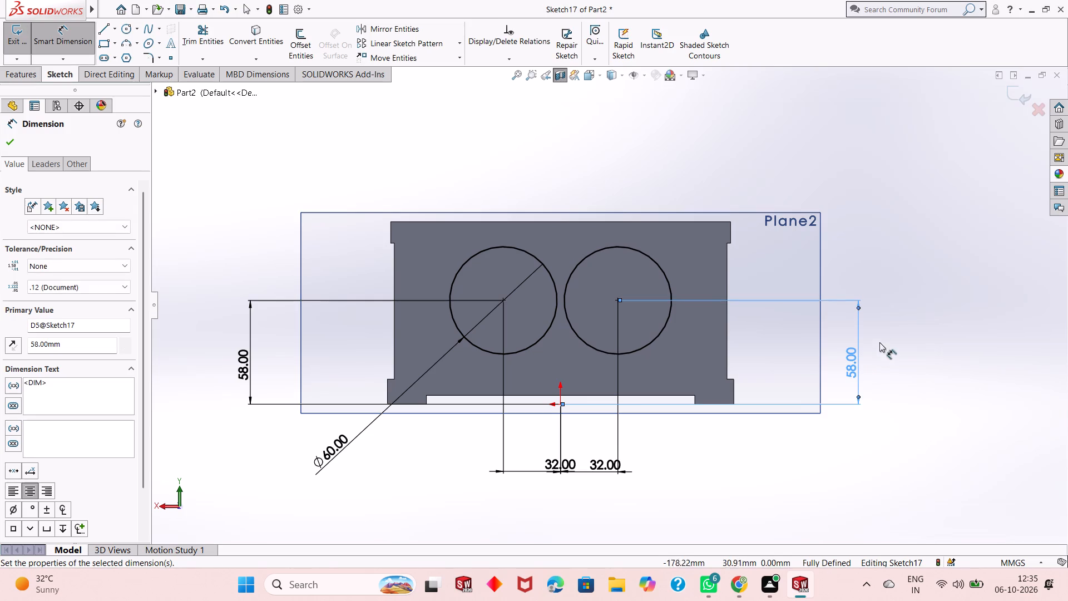
key("Escape")
Extrude both circles as a Blind boss 15 mm deep in the reversed direction, with the result merged.
scroll(590, 326, "up", 1)
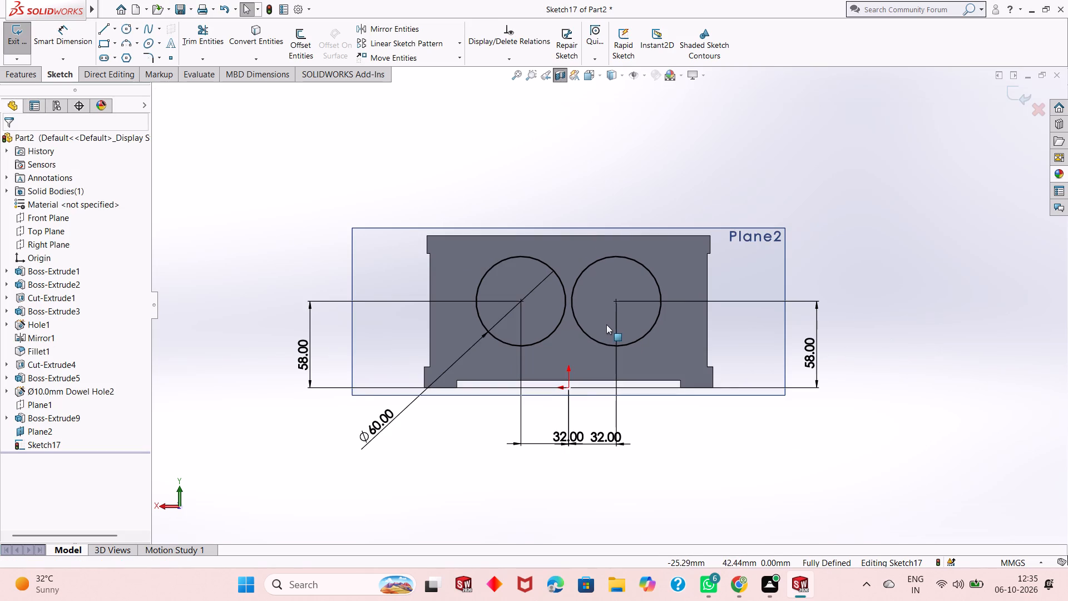
scroll(609, 318, "down", 1)
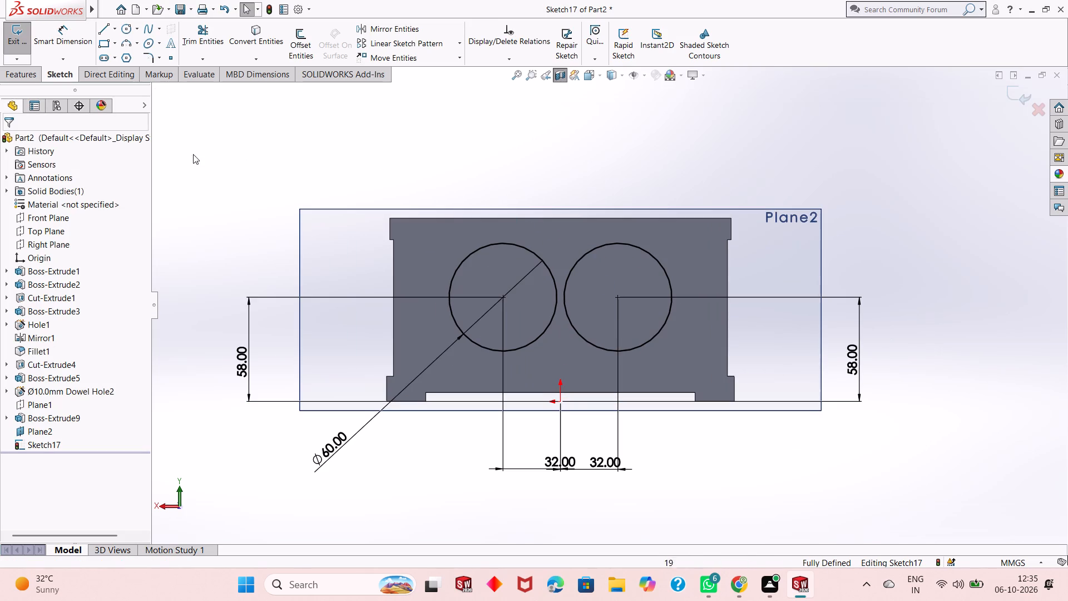
left_click(23, 74)
left_click(22, 42)
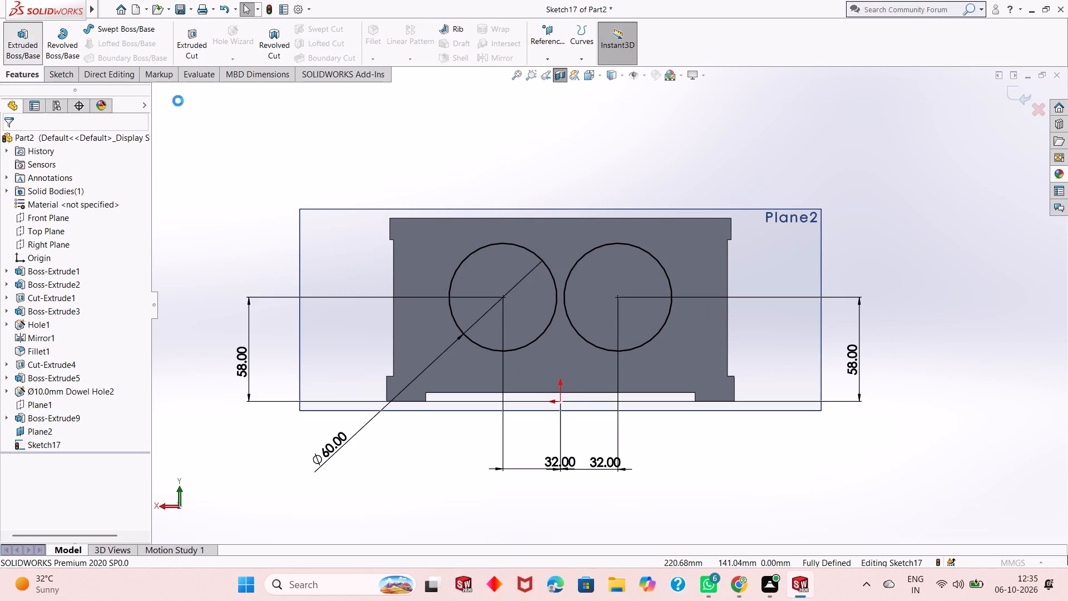
middle_click_drag(577, 185, 545, 216)
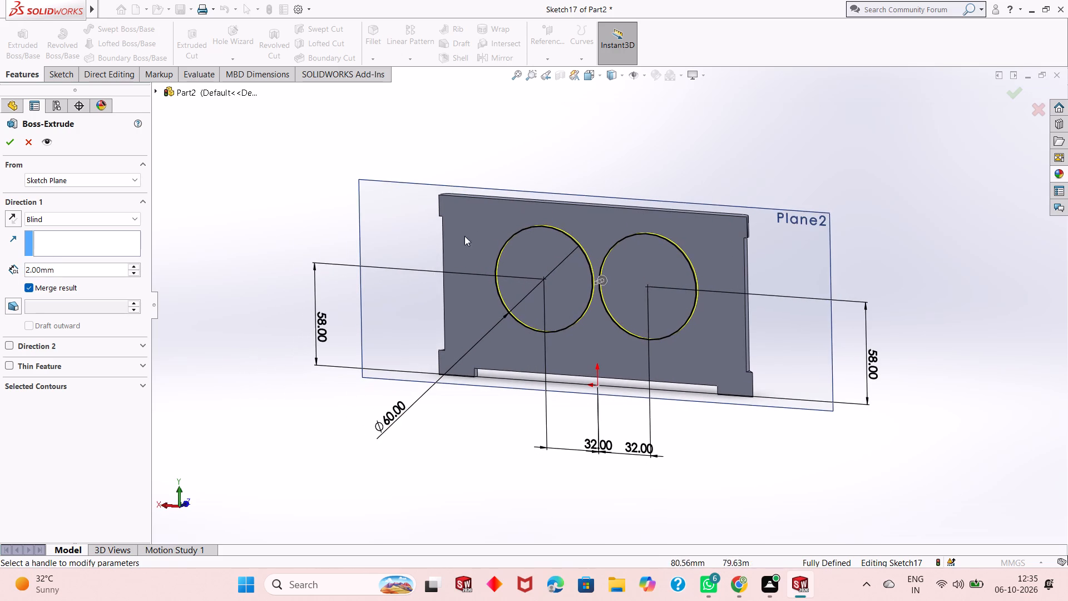
middle_click_drag(553, 156, 554, 219)
scroll(566, 208, "down", 7)
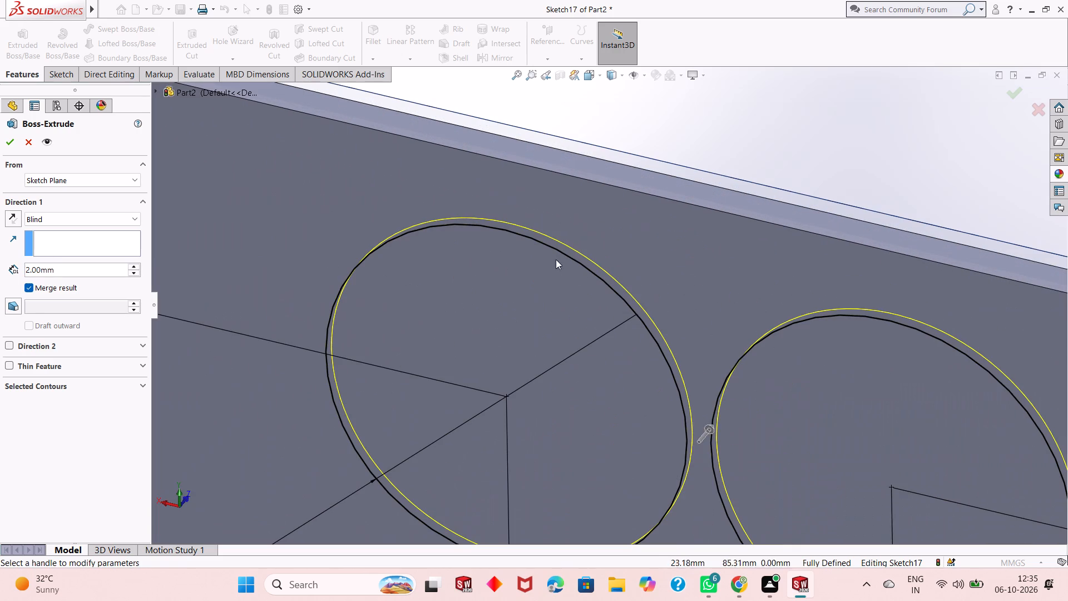
scroll(506, 320, "up", 2)
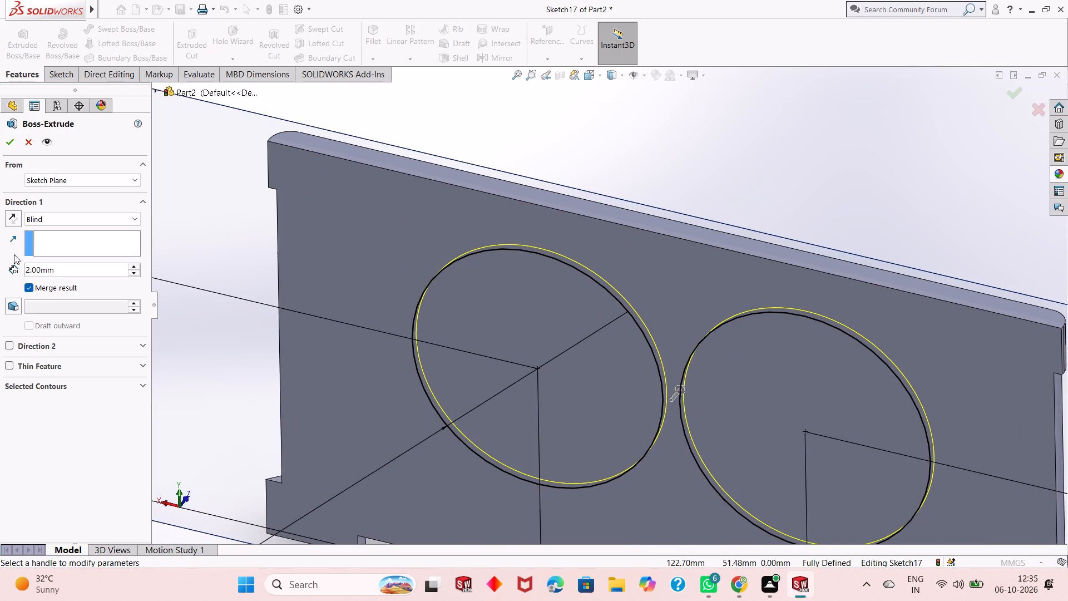
left_click(11, 221)
double_click(71, 263)
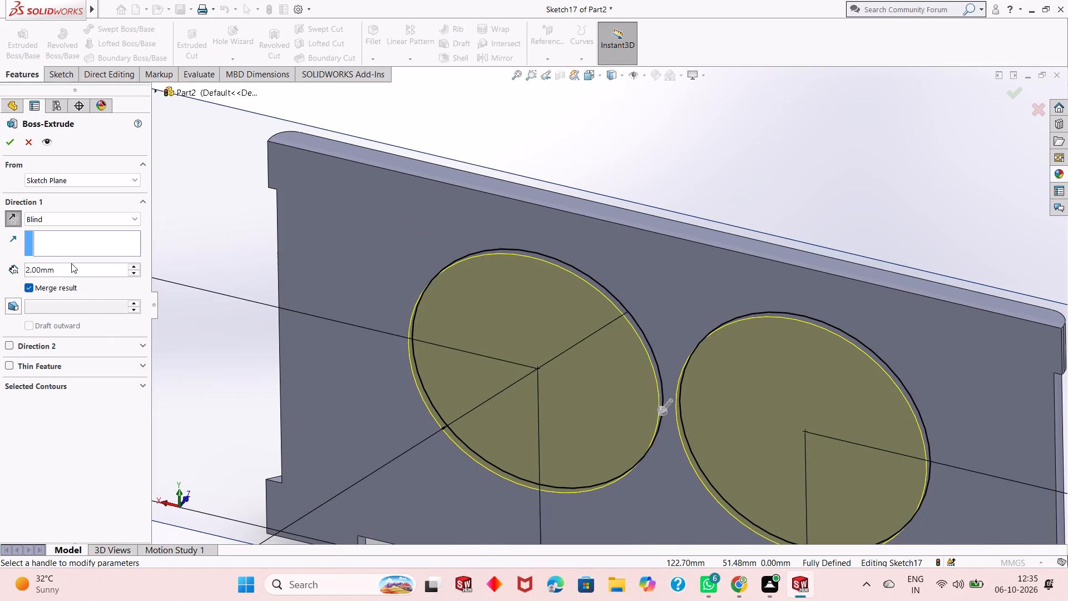
double_click(64, 265)
type("15")
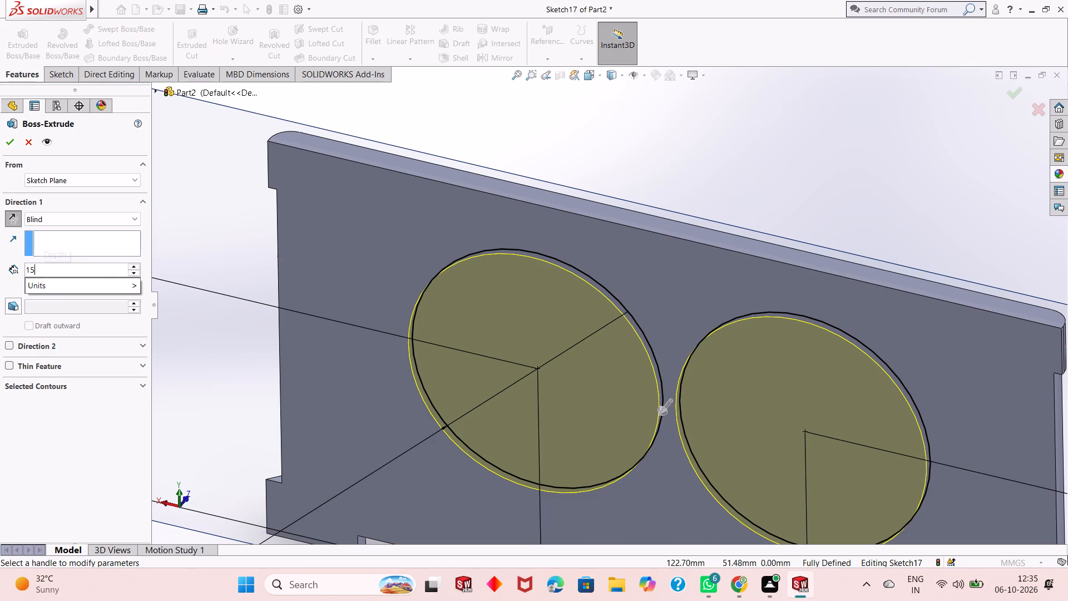
key("Return")
scroll(229, 302, "up", 2)
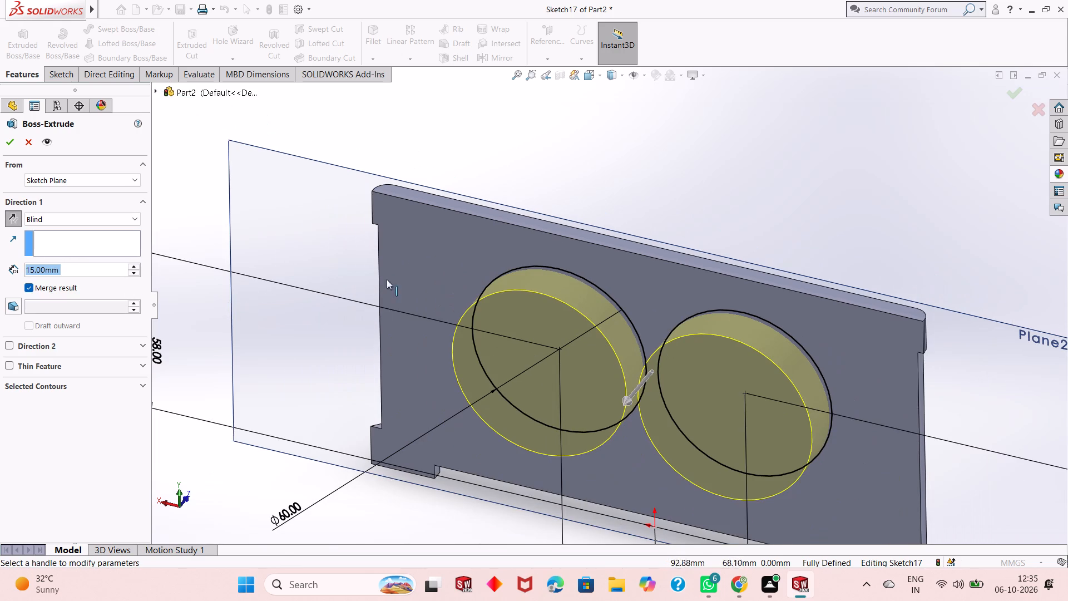
left_click(8, 144)
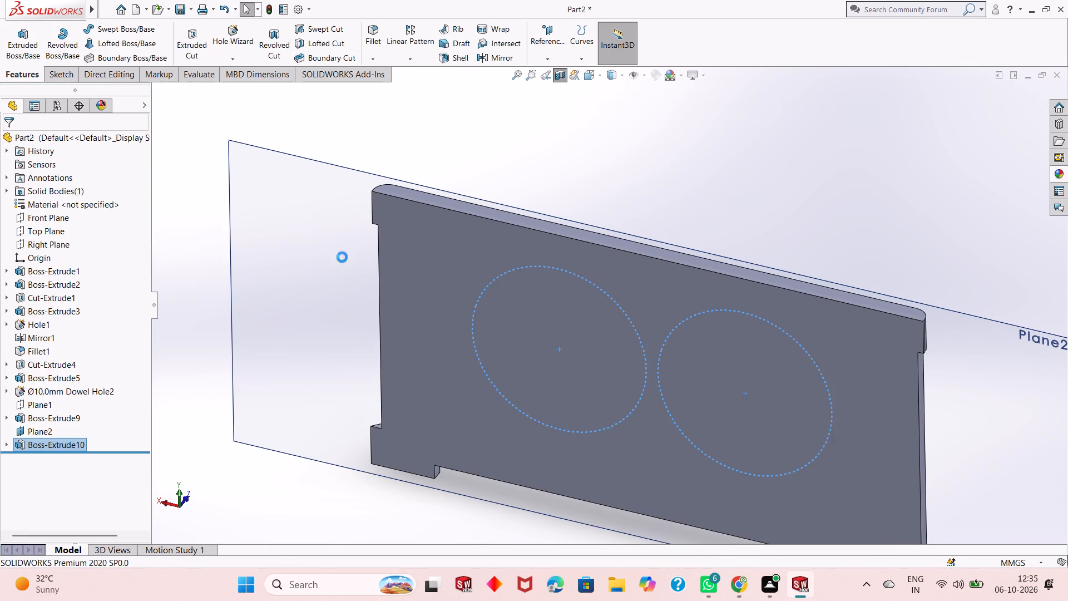
Turn off the section view and hide Plane2.
scroll(379, 304, "up", 2)
left_click(562, 76)
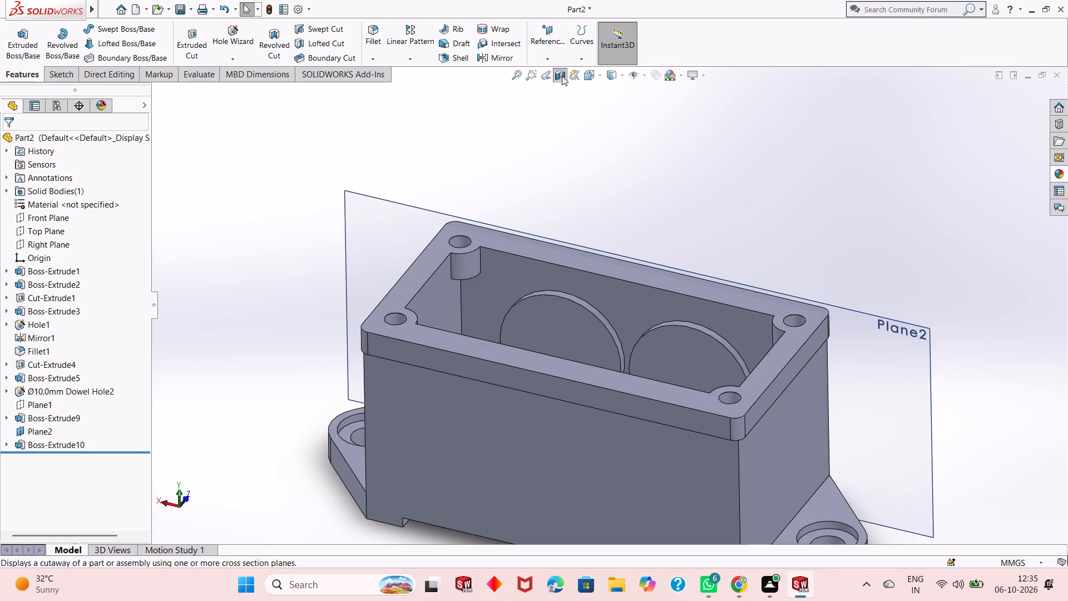
middle_click_drag(790, 220, 803, 225)
right_click(361, 188)
left_click(405, 171)
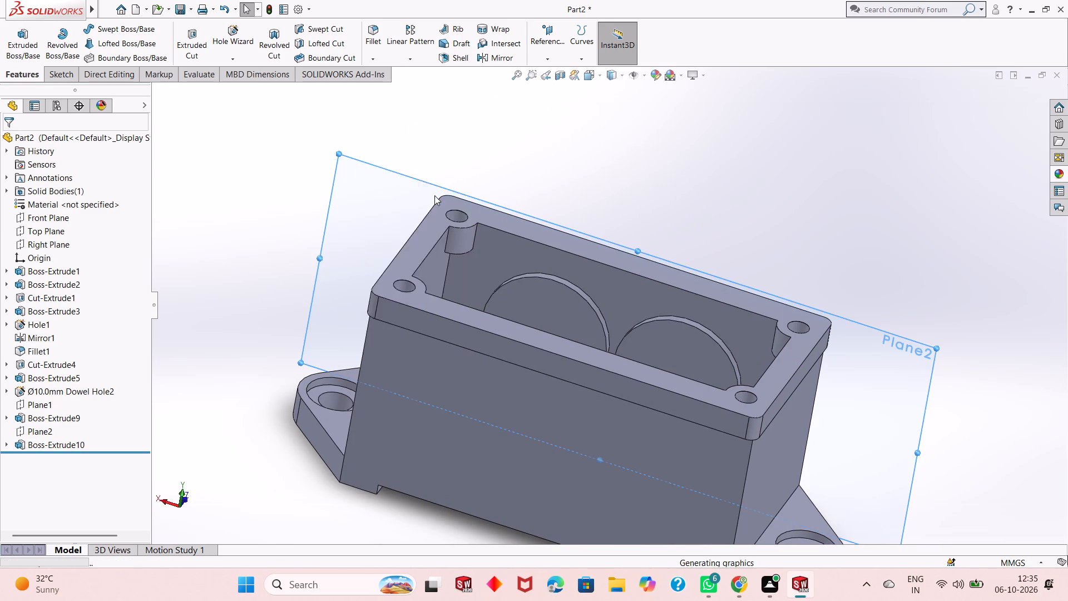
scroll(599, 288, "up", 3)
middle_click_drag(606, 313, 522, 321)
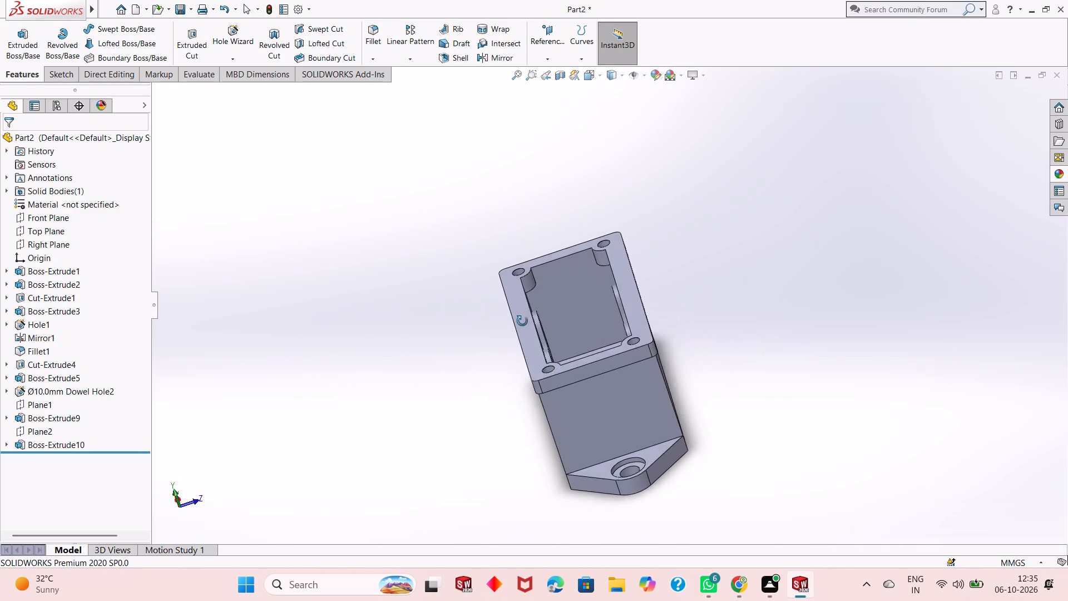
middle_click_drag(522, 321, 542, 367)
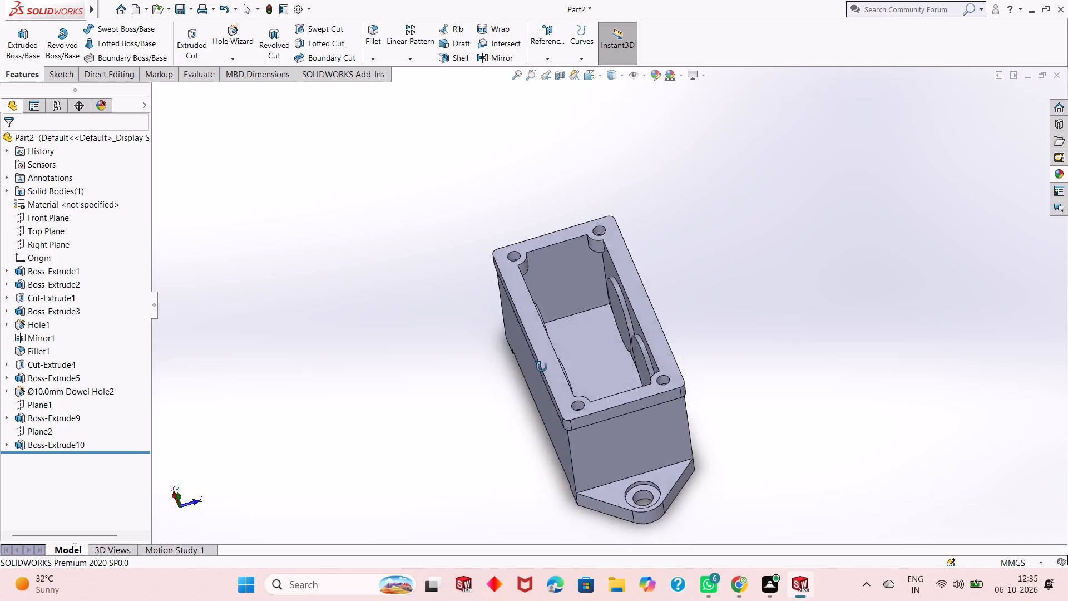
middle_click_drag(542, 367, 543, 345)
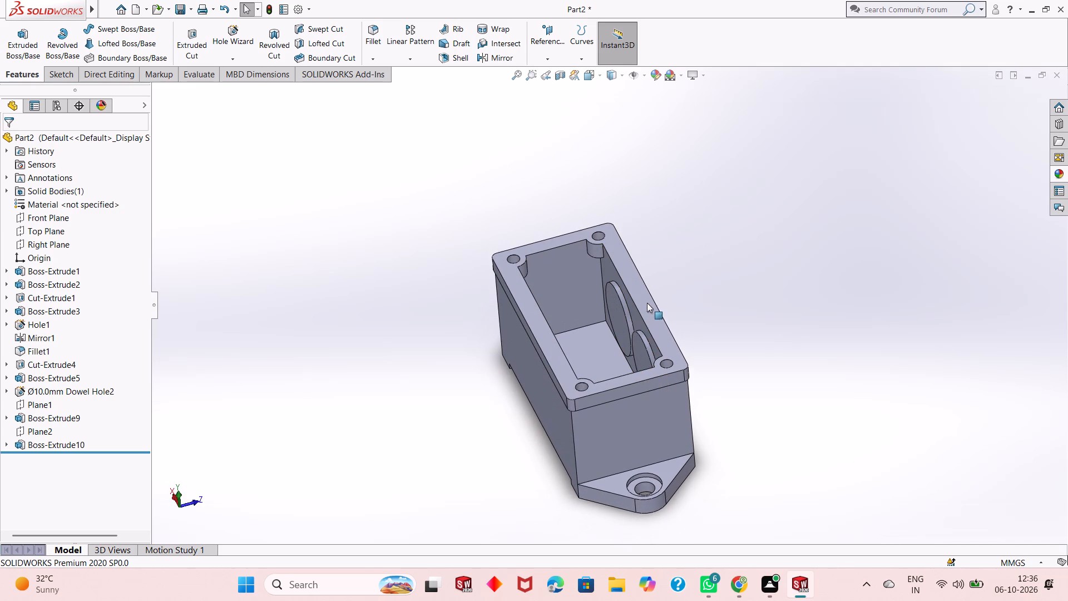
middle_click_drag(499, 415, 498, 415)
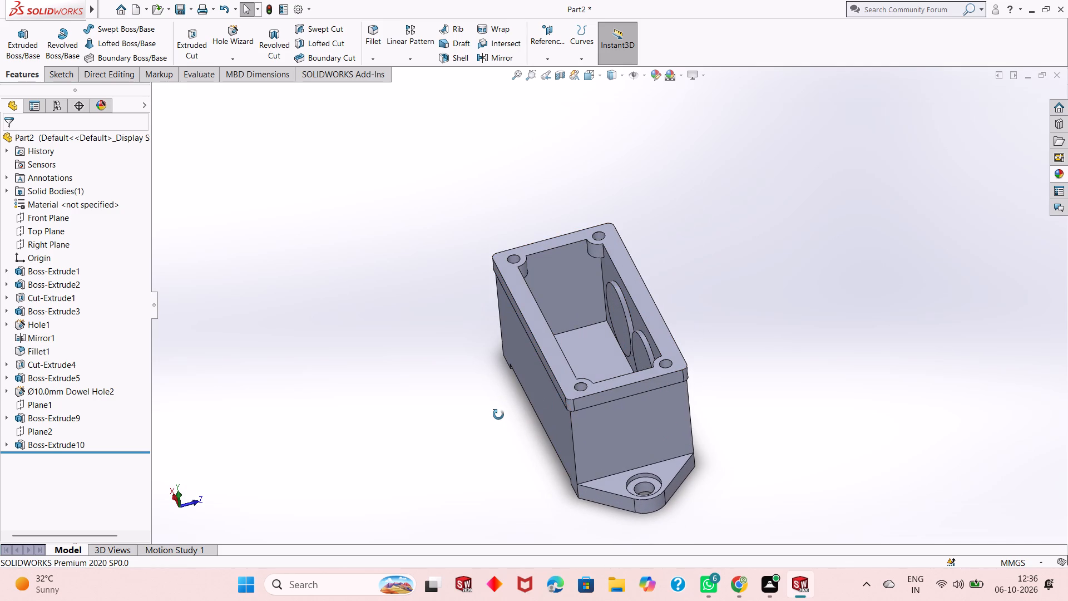
Start a sketch on the outer face of the long side wall facing negative Z, viewed normal to the face.
middle_click_drag(498, 415, 439, 423)
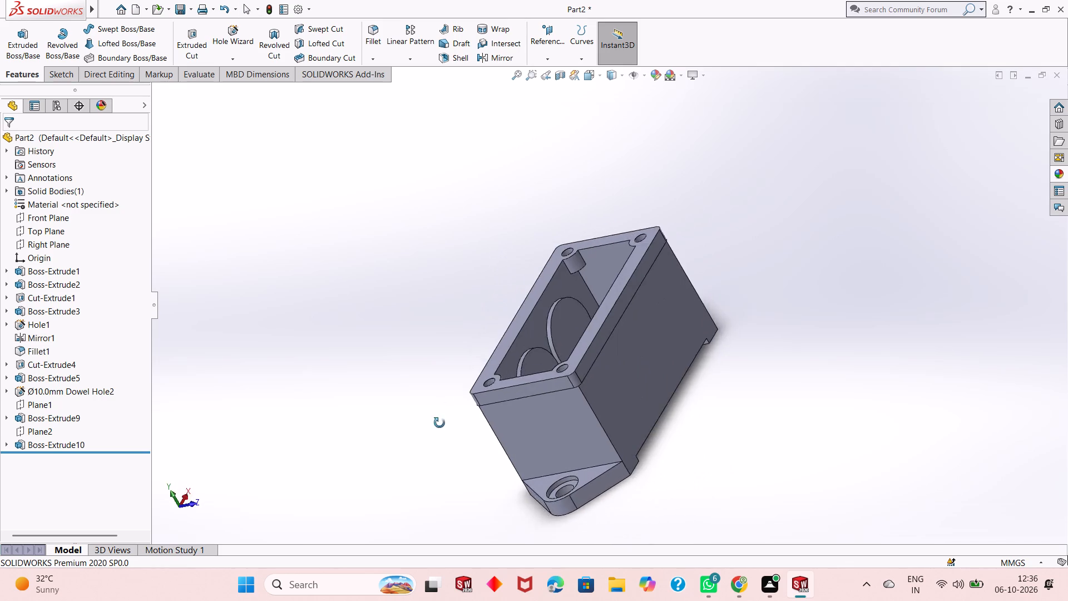
middle_click_drag(439, 423, 559, 331)
left_click(565, 330)
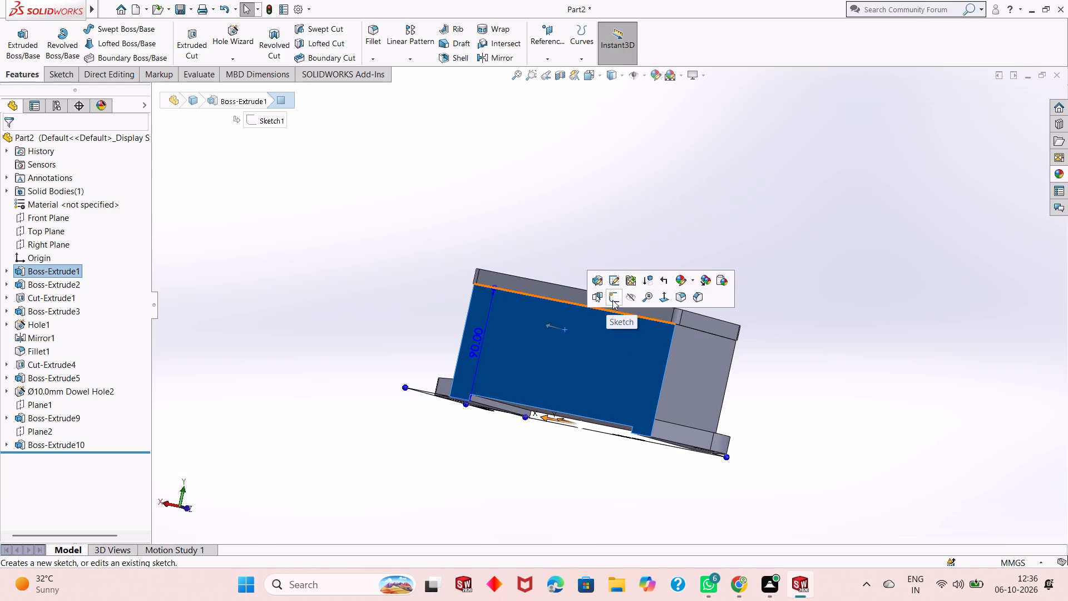
left_click(612, 300)
key("ctrl+8")
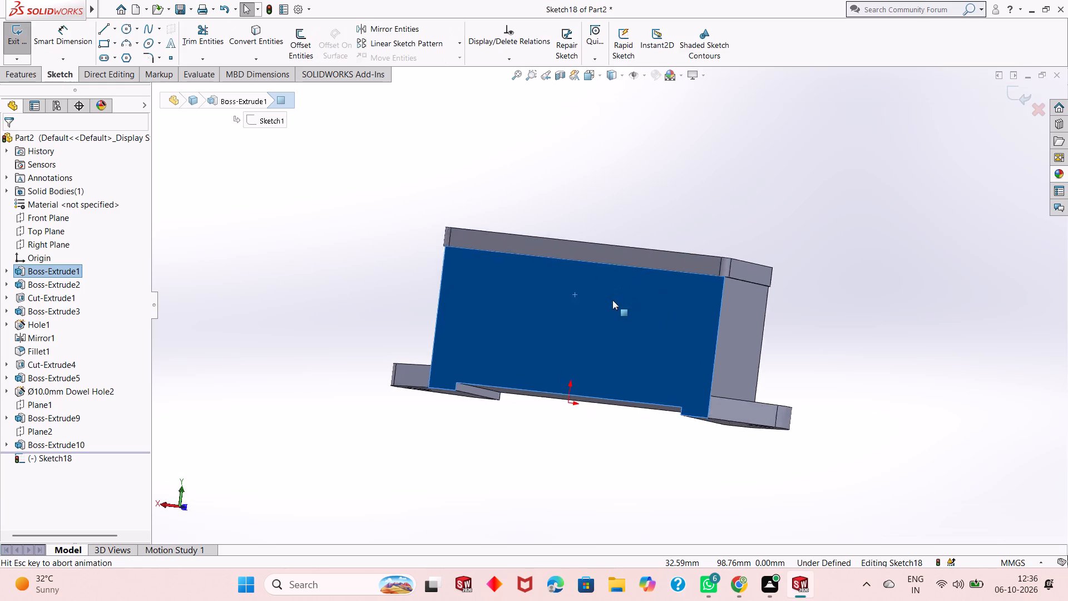
left_click(878, 264)
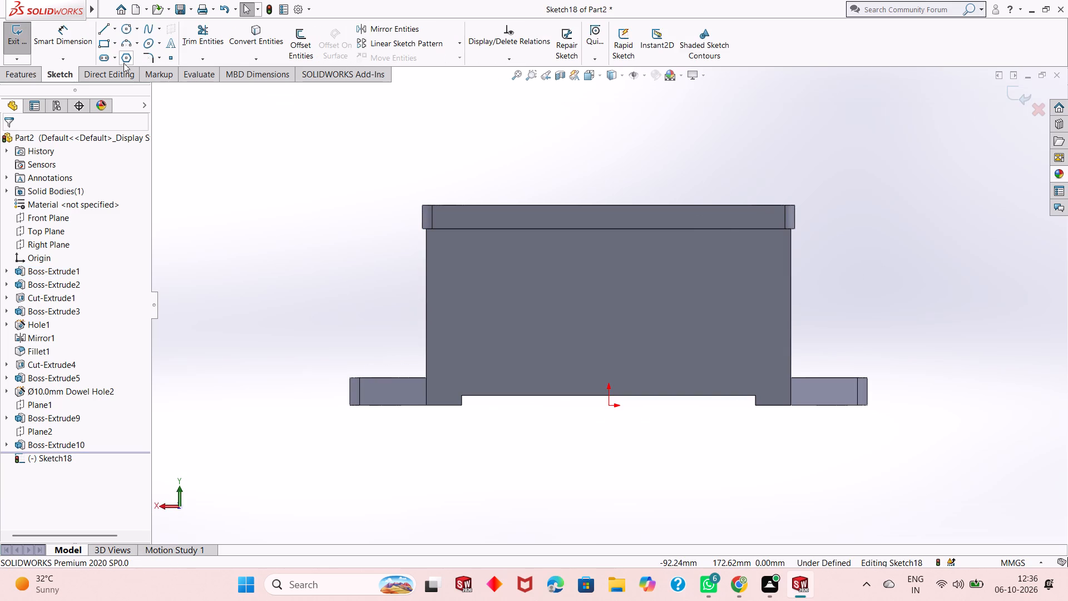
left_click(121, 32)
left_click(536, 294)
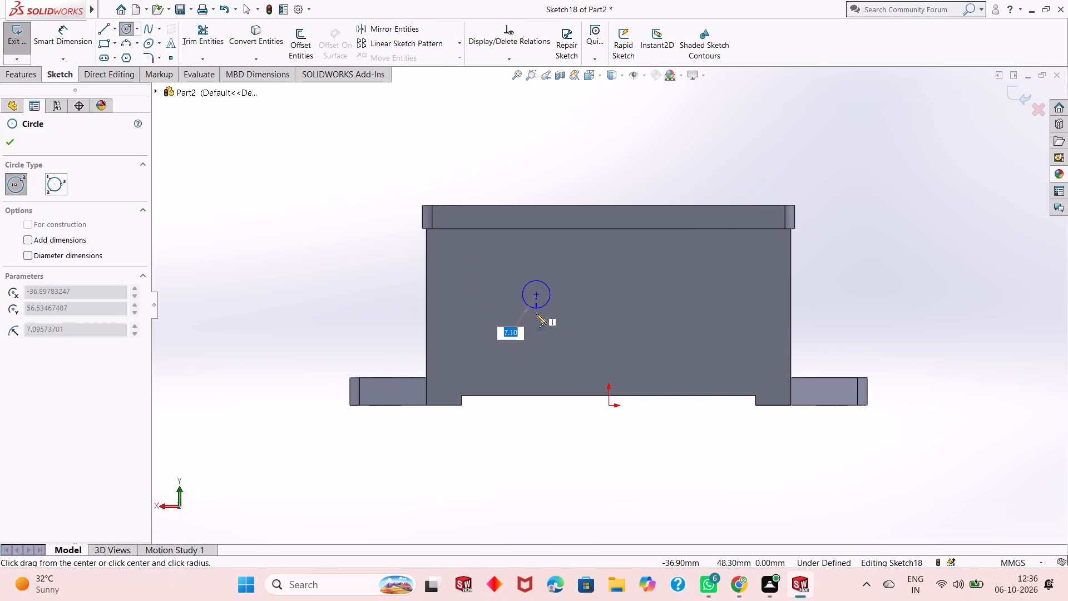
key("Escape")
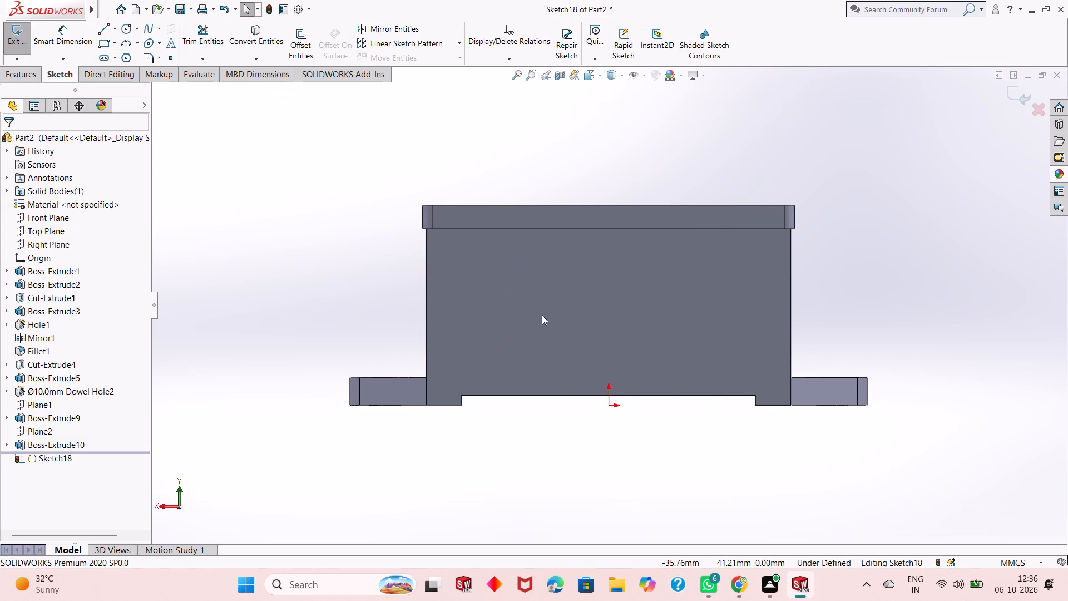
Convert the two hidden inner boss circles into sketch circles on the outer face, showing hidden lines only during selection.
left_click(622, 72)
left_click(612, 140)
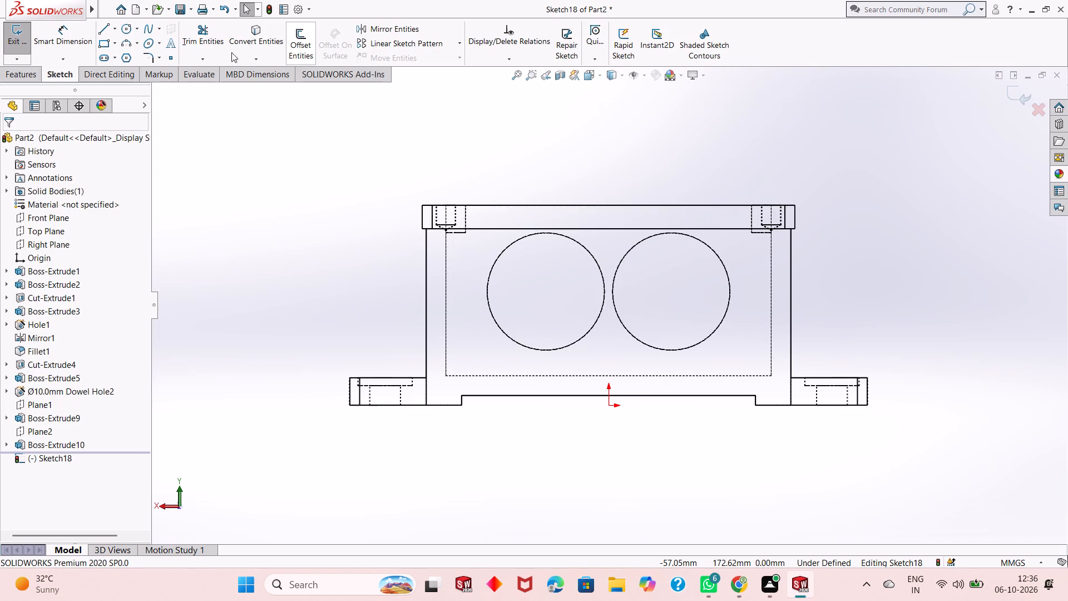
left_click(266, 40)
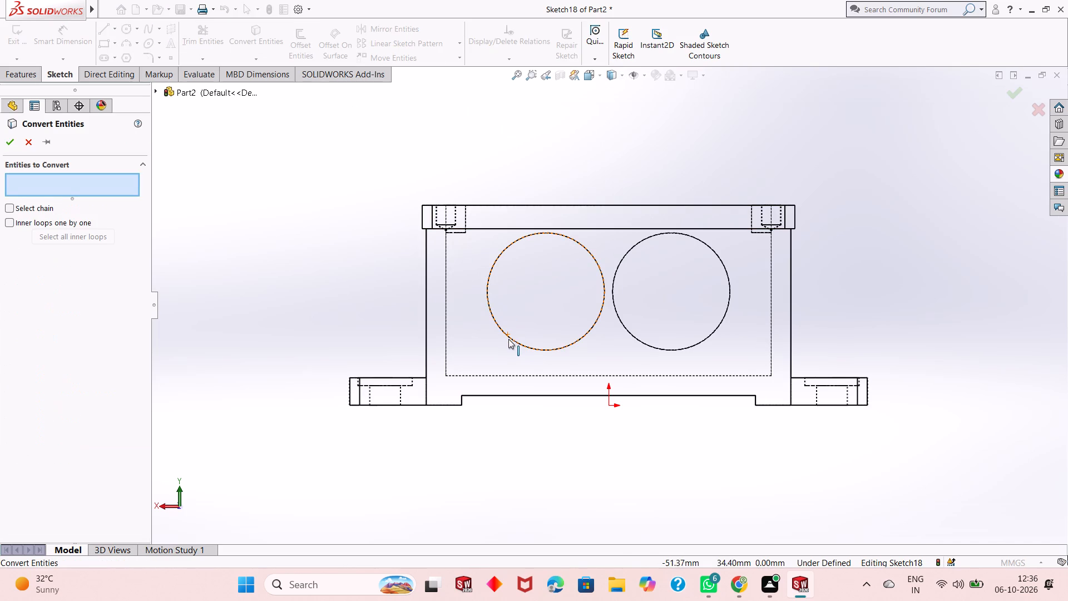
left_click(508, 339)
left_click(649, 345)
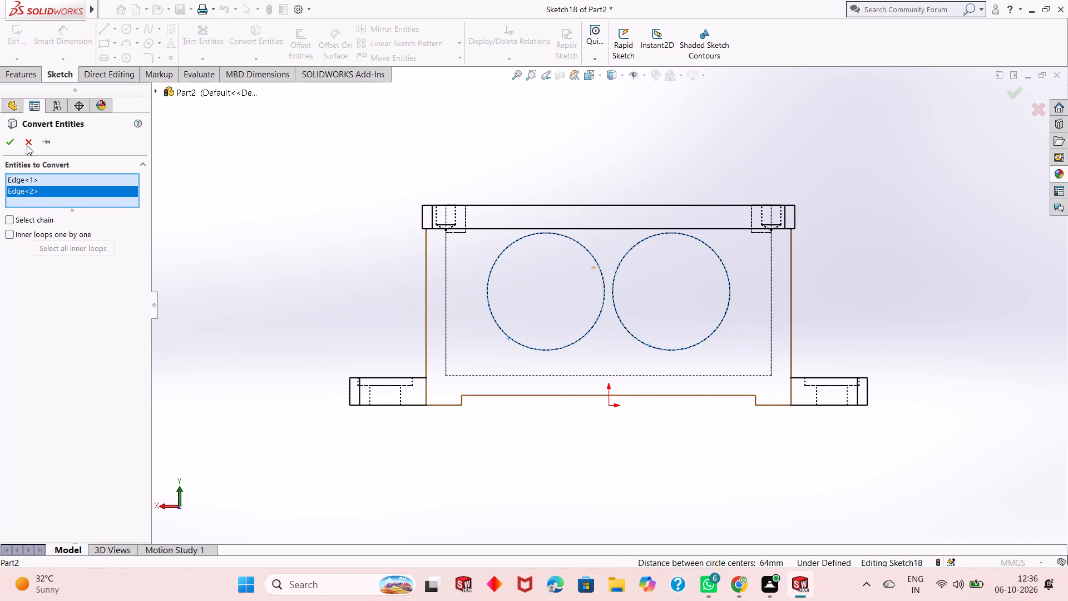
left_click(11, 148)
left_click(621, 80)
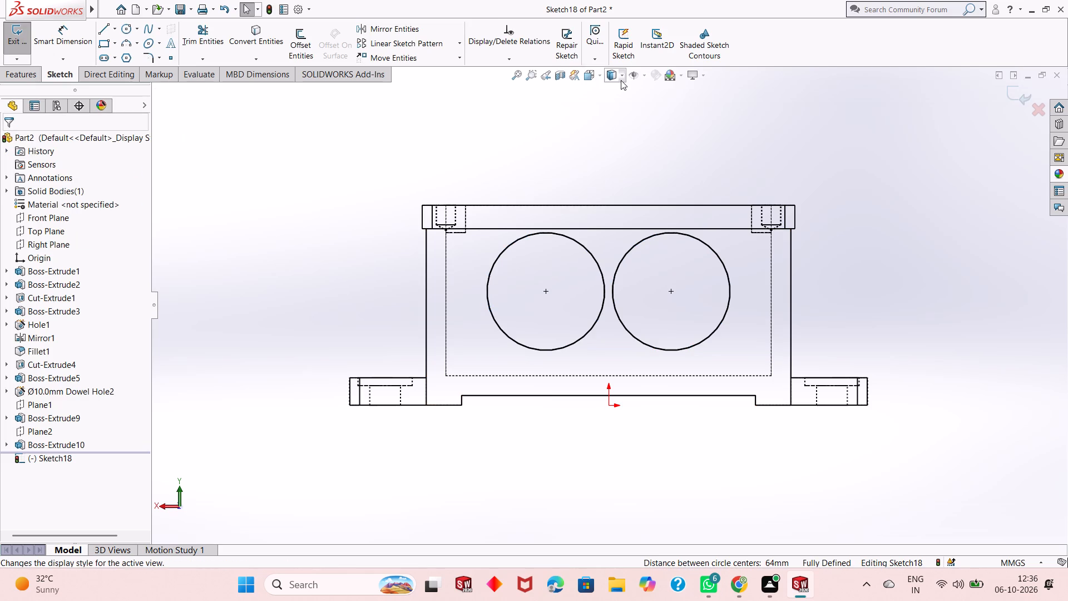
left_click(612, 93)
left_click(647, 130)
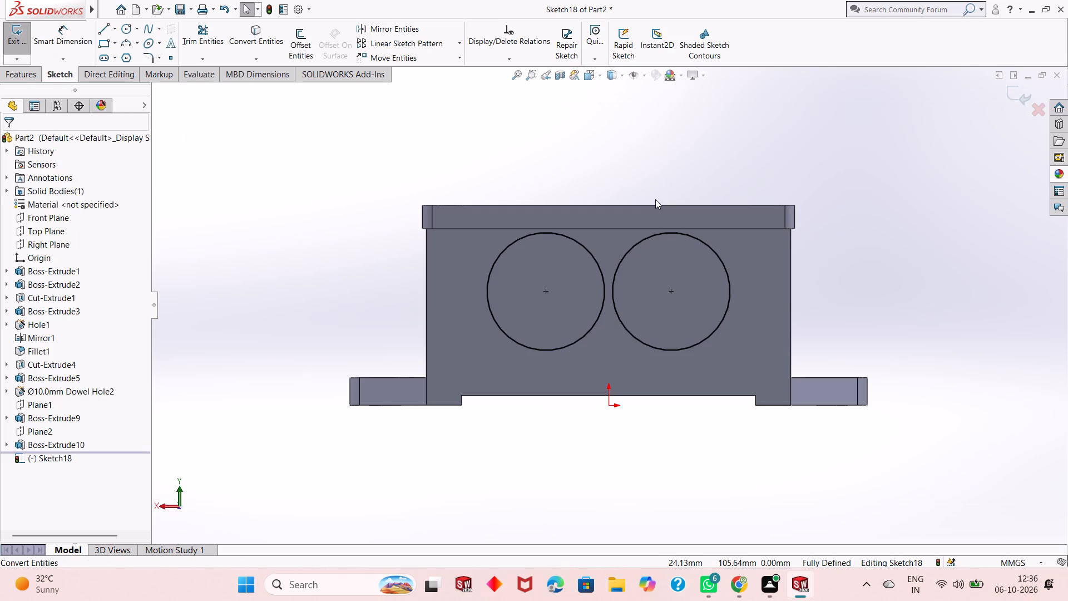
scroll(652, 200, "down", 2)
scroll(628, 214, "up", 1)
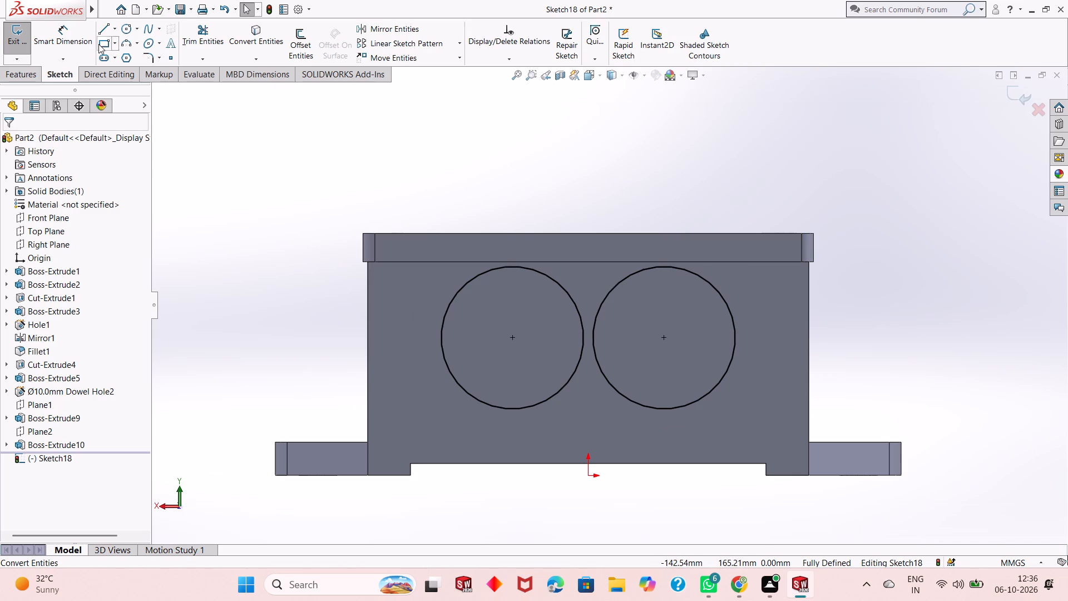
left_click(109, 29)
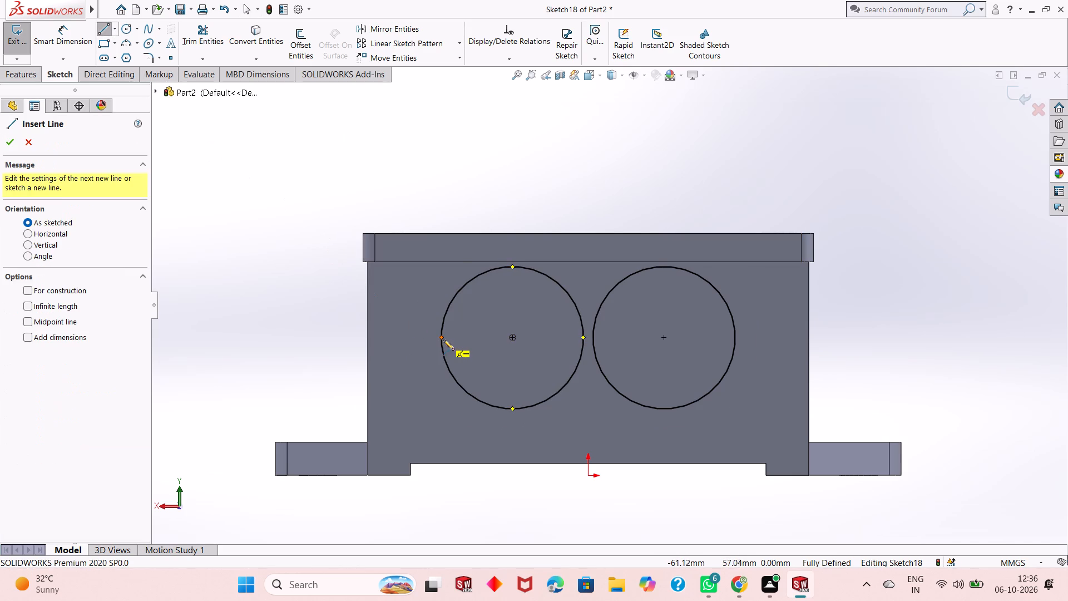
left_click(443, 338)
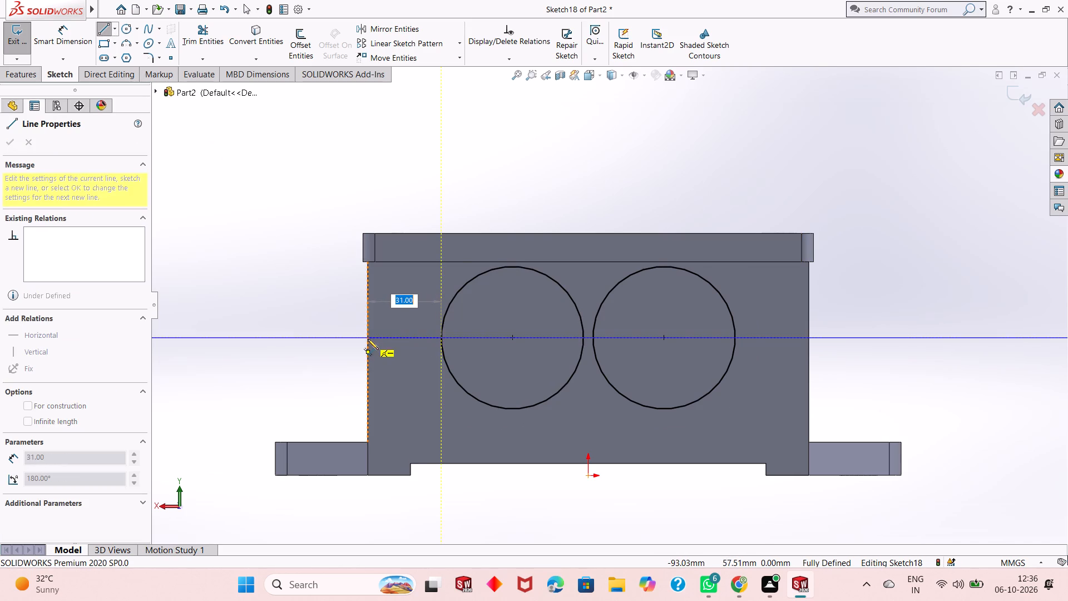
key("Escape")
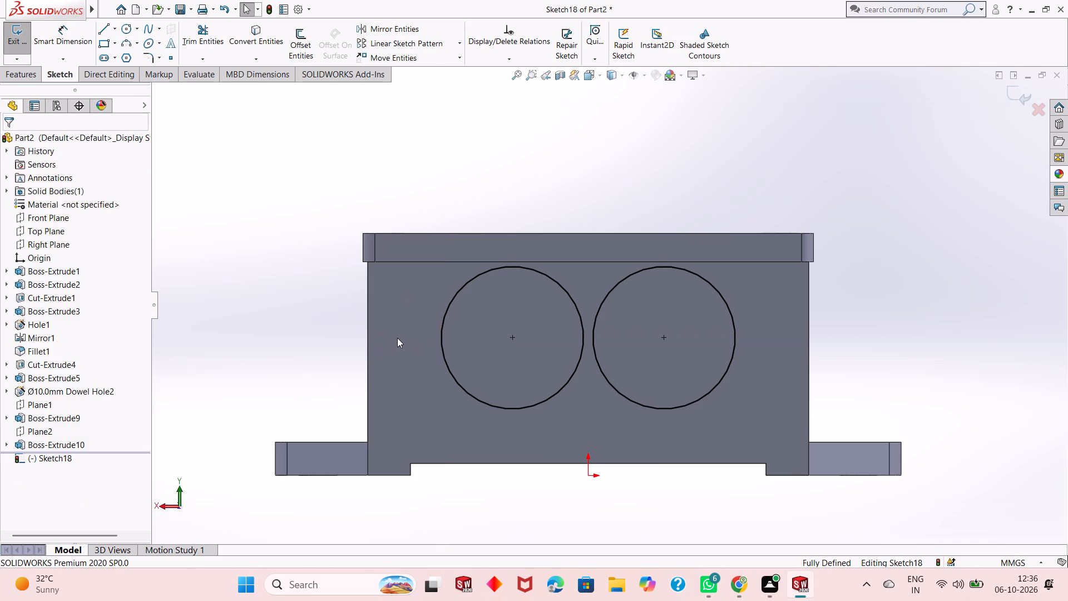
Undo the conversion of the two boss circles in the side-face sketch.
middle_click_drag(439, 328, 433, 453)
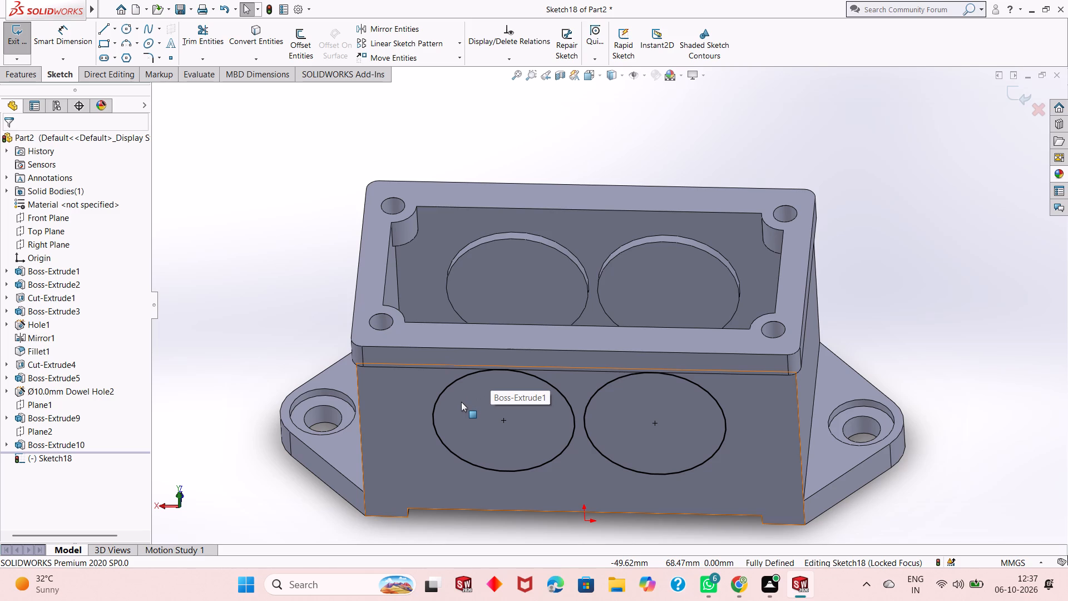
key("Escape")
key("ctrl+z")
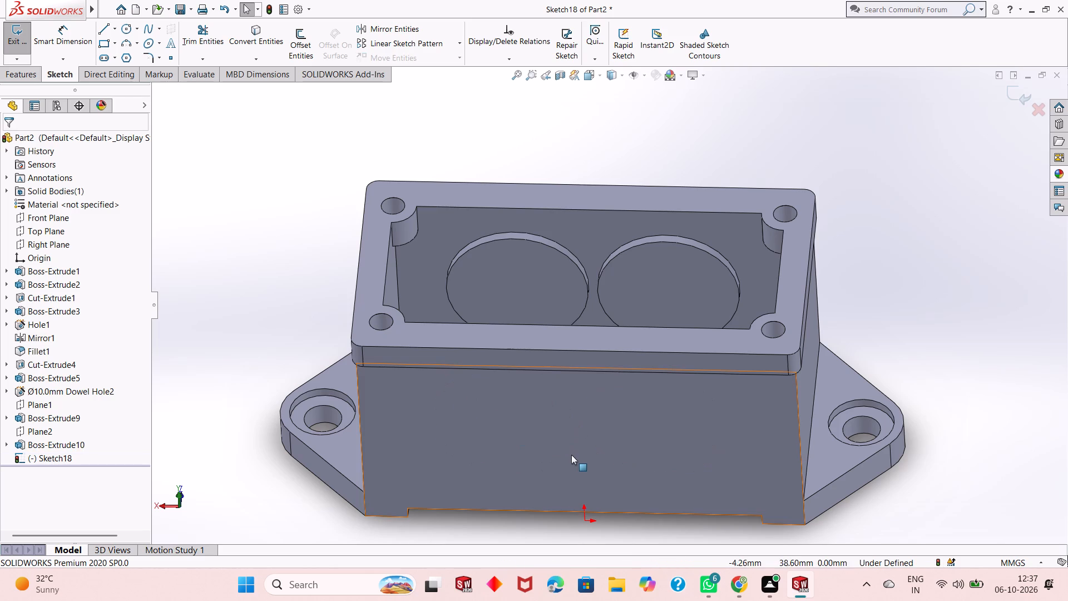
Sketch two circles of about 33 mm radius, centred about 37 mm either side of the origin and about 53 mm above it.
key("ctrl+8")
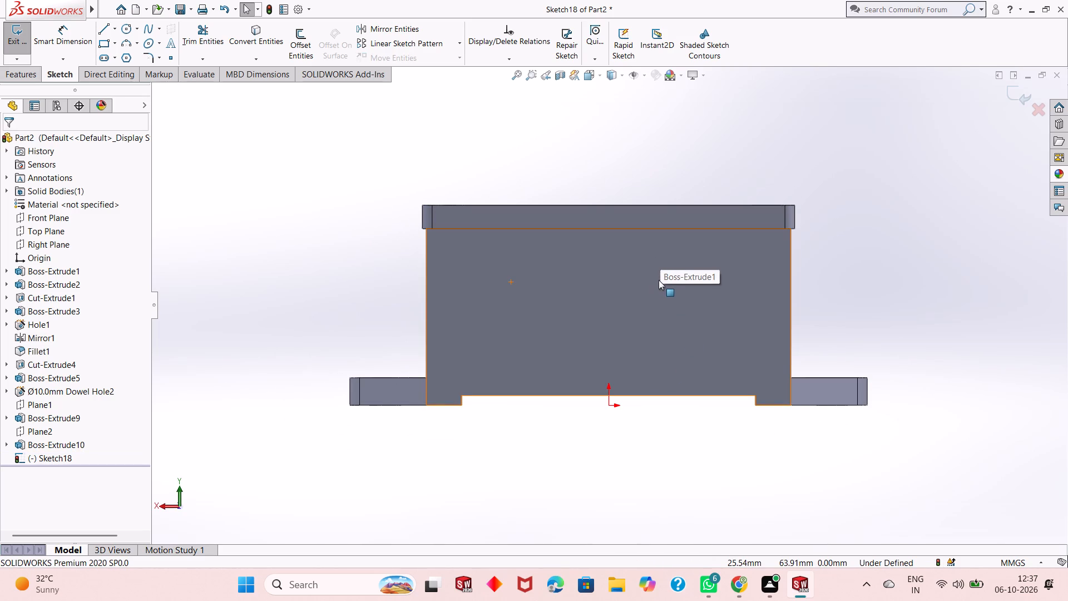
left_click(124, 29)
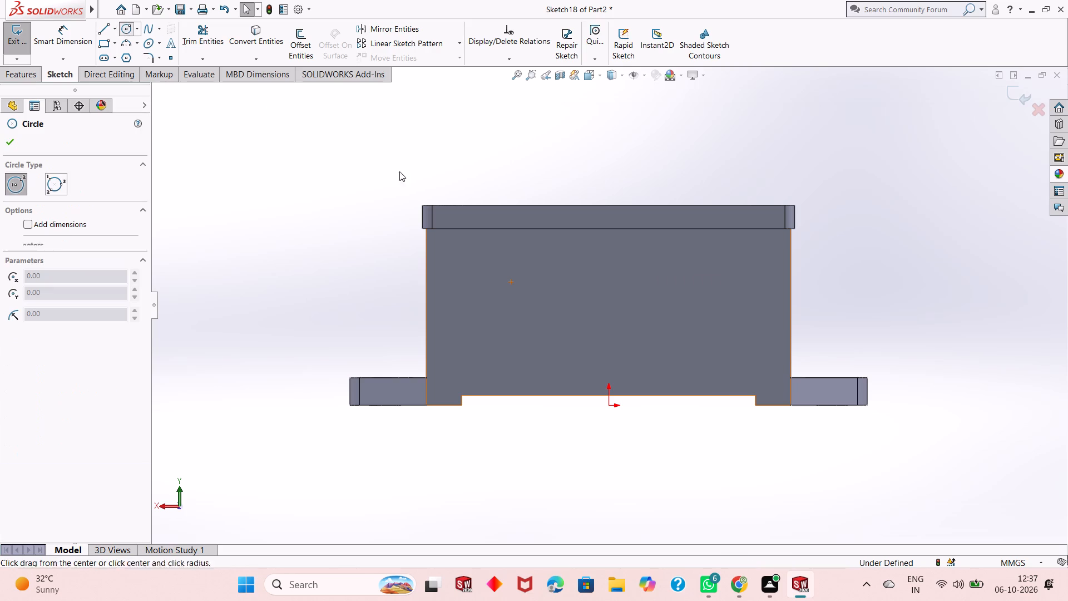
left_click(536, 300)
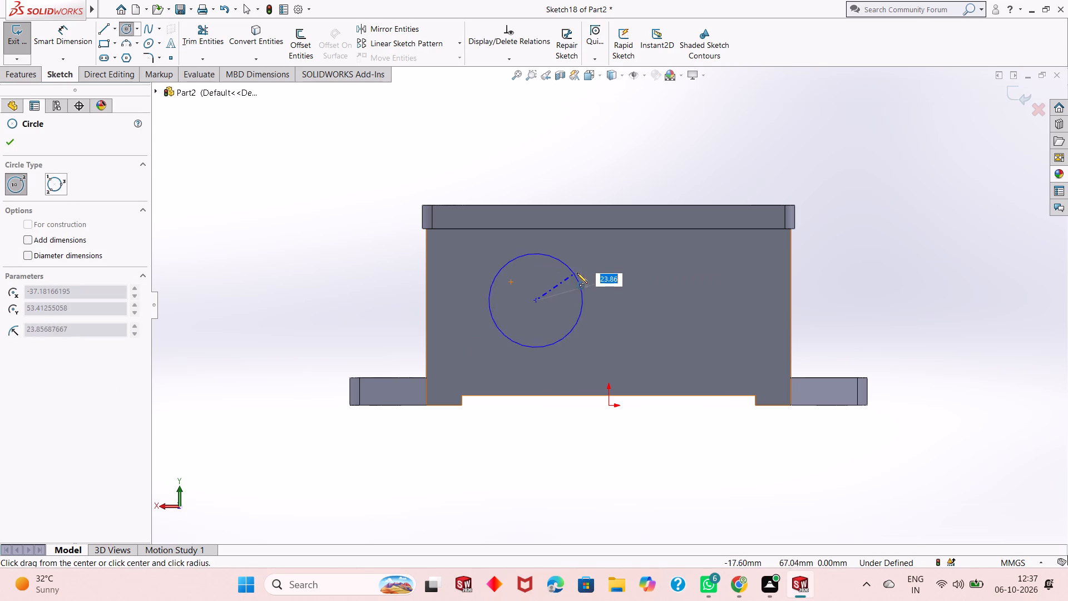
left_click(589, 263)
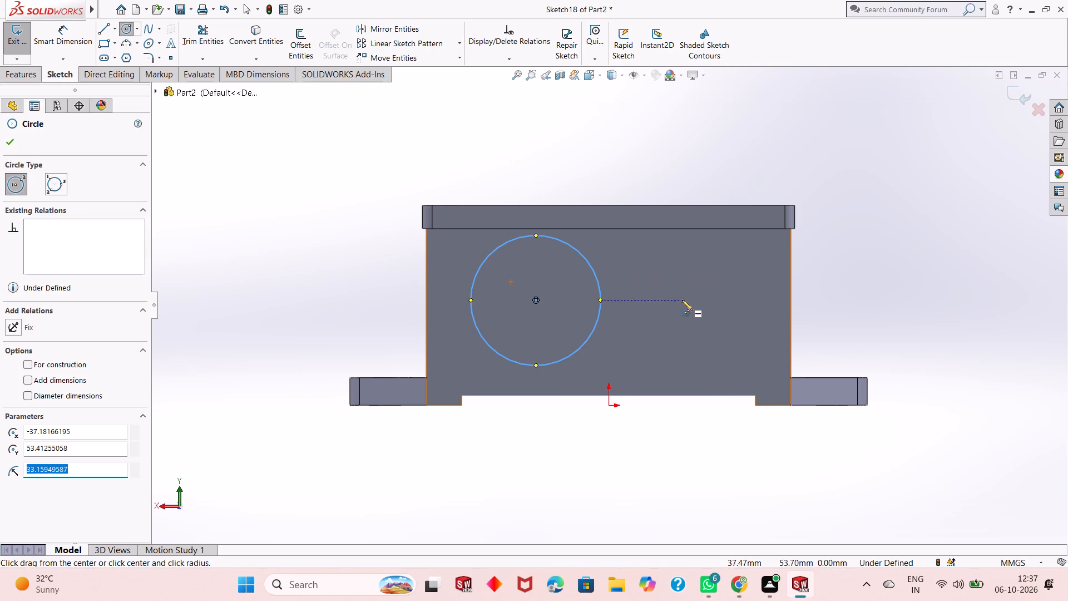
left_click(682, 300)
left_click(716, 246)
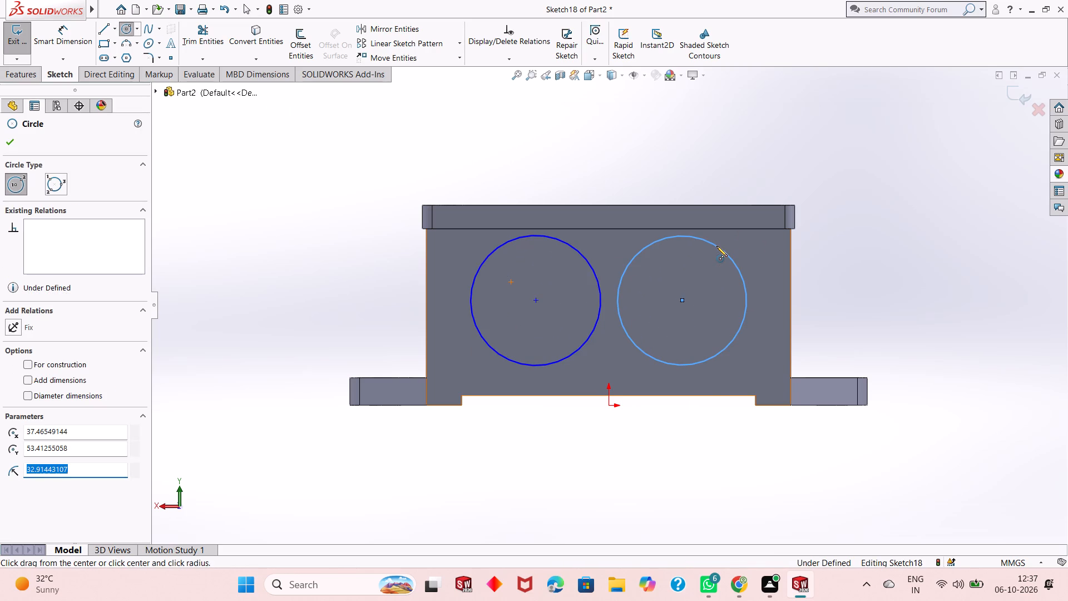
key("Escape")
key("Escape")
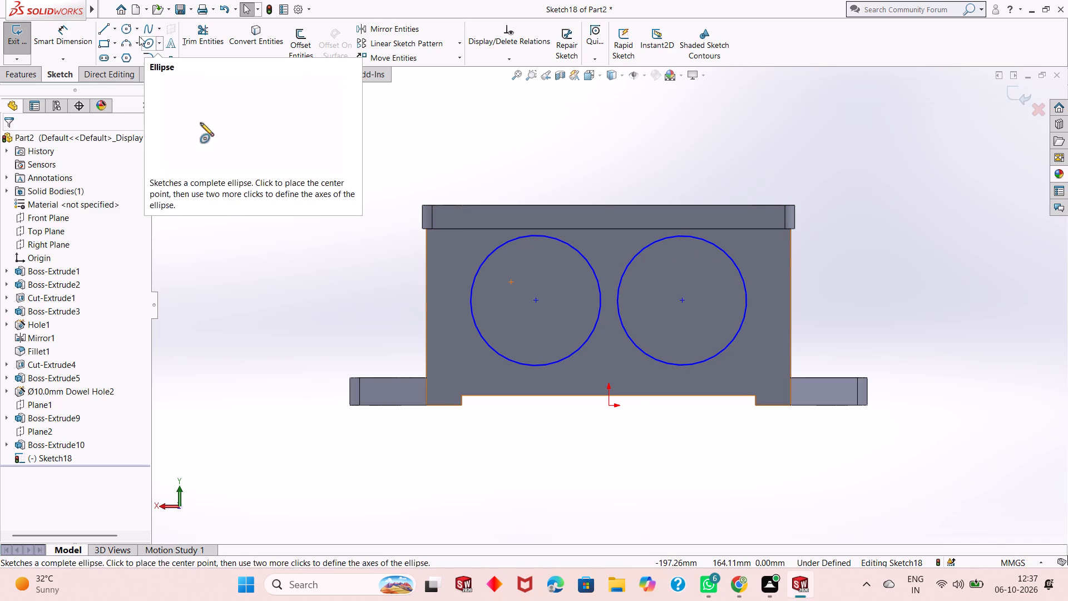
key("Escape")
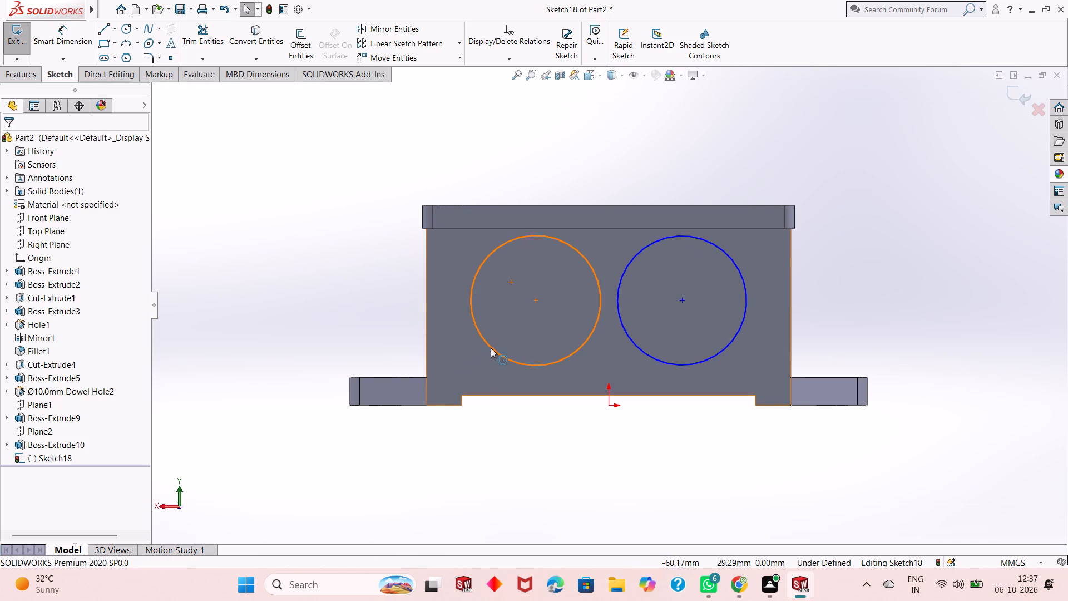
Apply an Equal relation between the two sketched circles.
left_click(491, 348)
left_click(644, 349, "ctrl")
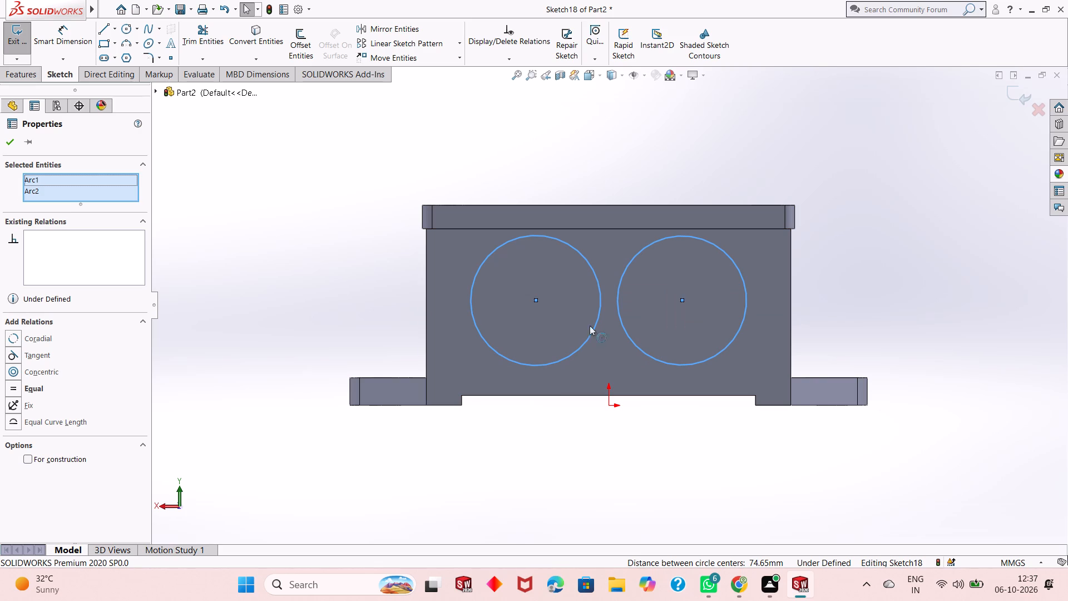
left_click(16, 389)
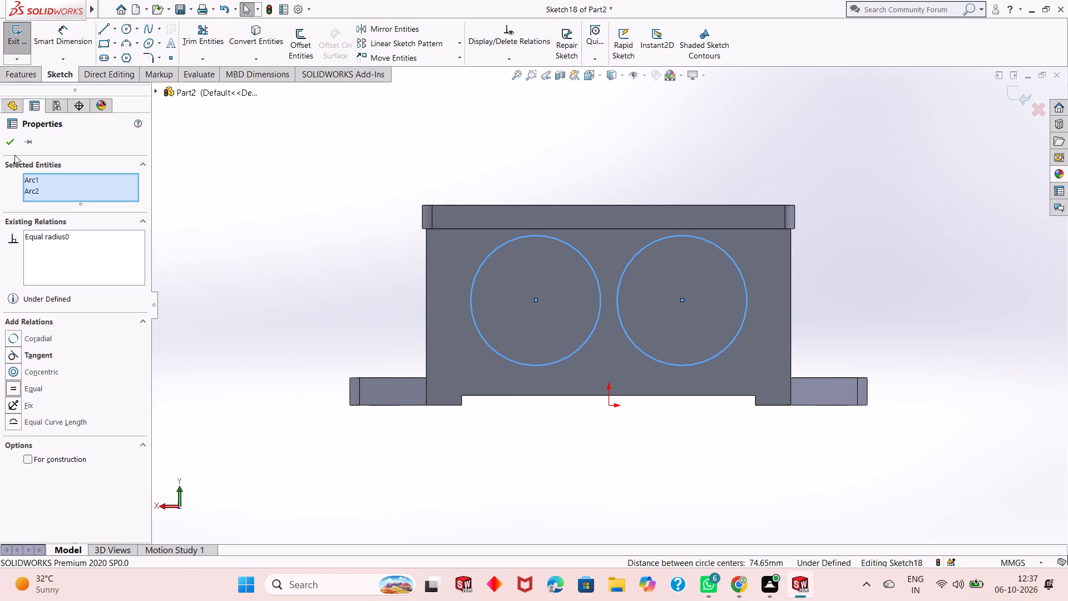
left_click(15, 148)
Dimension the positive-X circle's diameter at 100 mm.
left_click(59, 31)
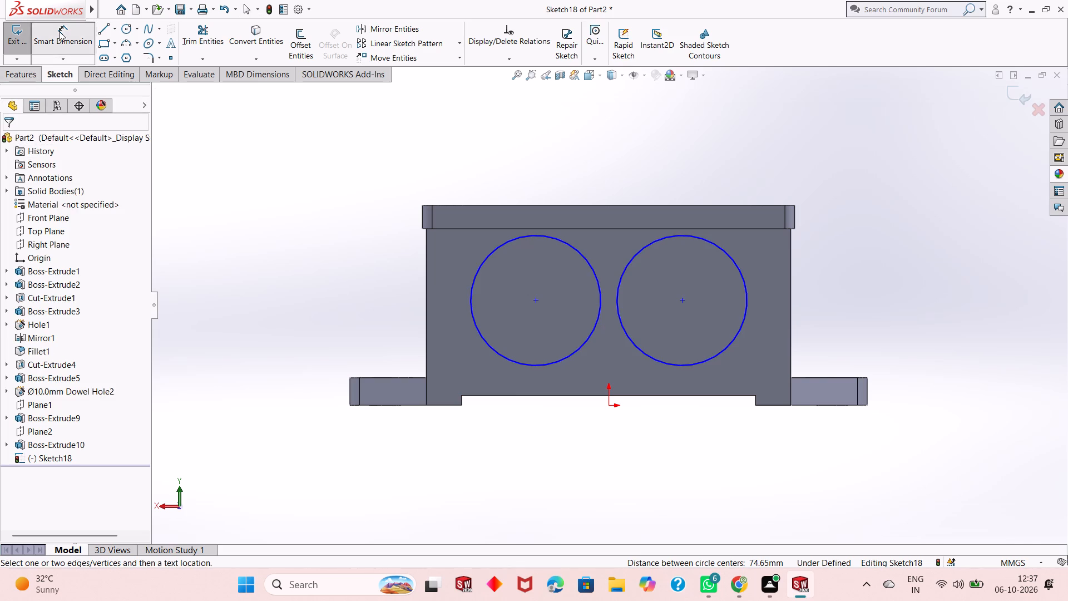
left_click(494, 353)
left_click(352, 487)
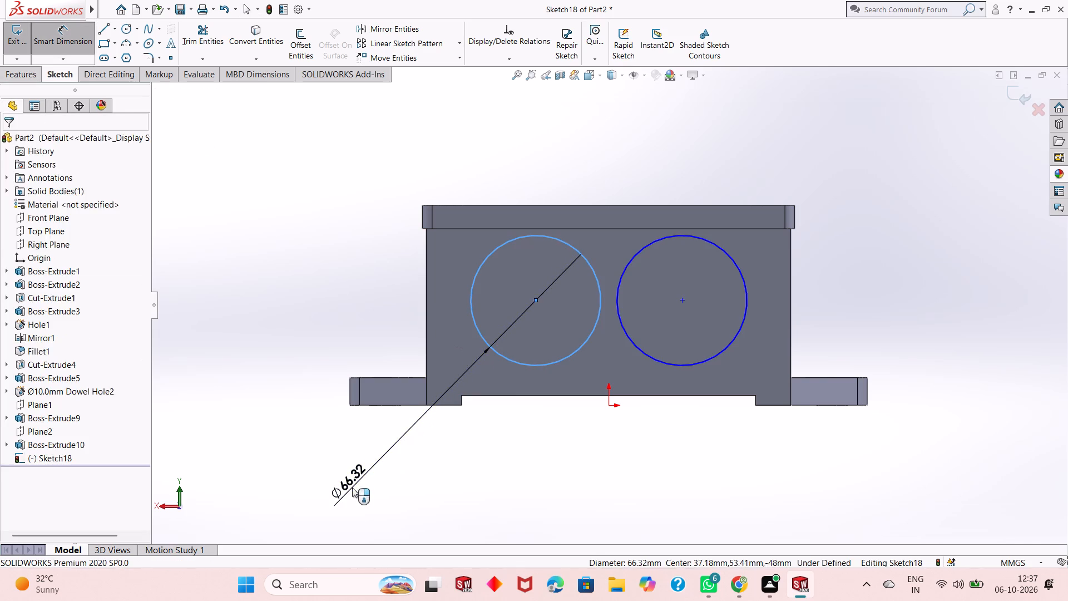
key("5")
key("BackSpace")
type("100")
key("Return")
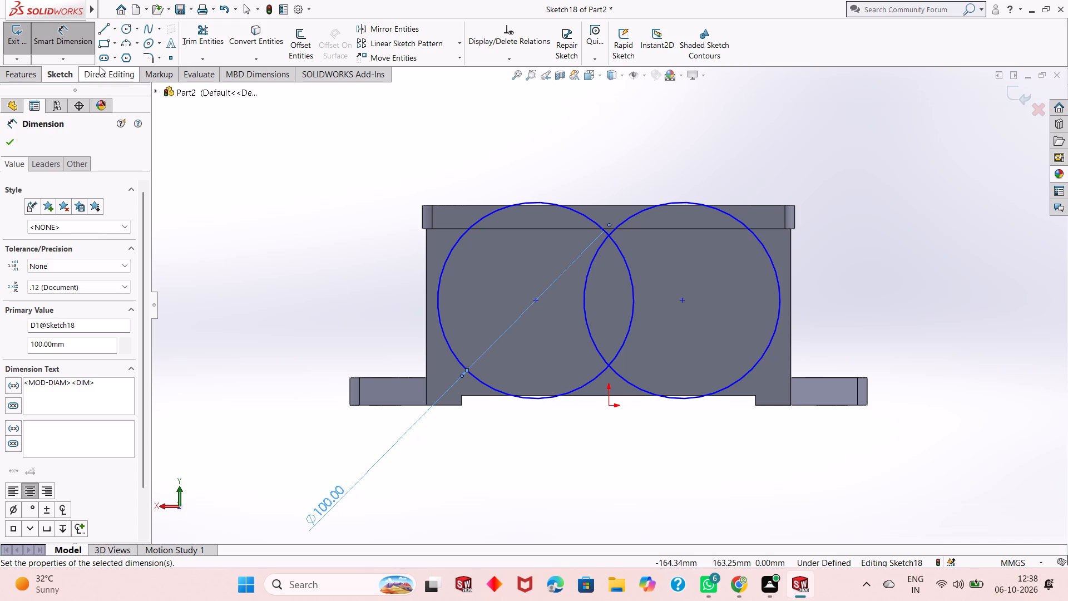
Locate the positive-X circle's centre 58 mm above the origin.
left_click(536, 303)
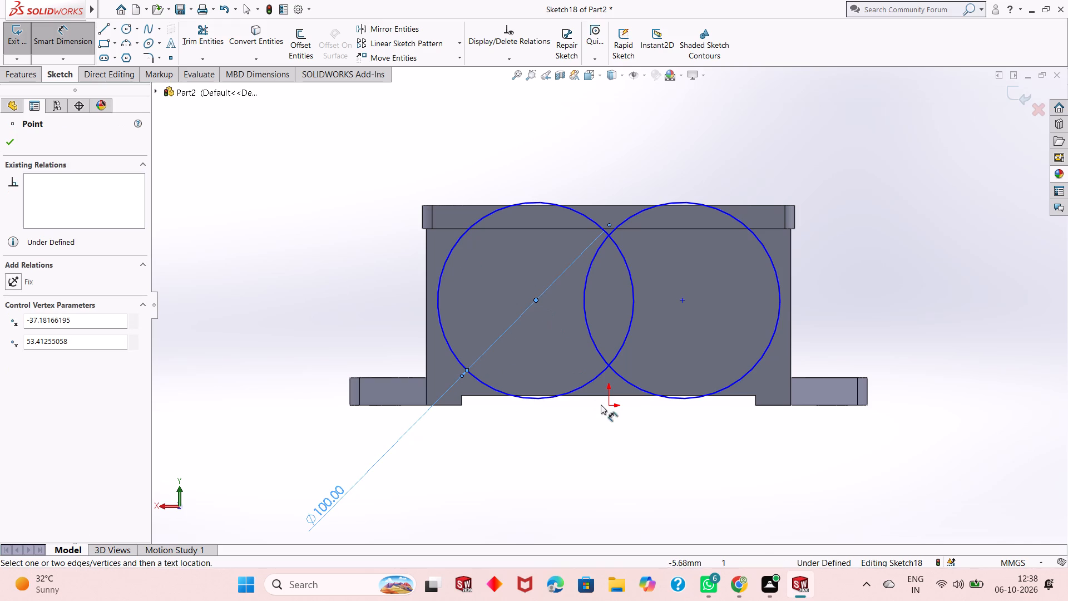
left_click(609, 406)
left_click(284, 364)
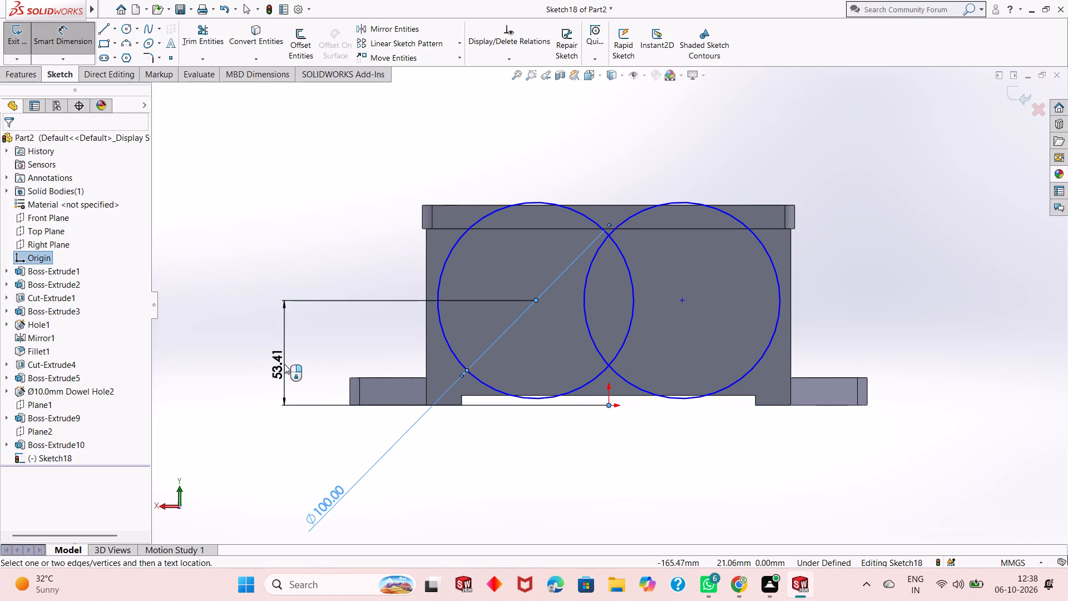
type("58")
key("Return")
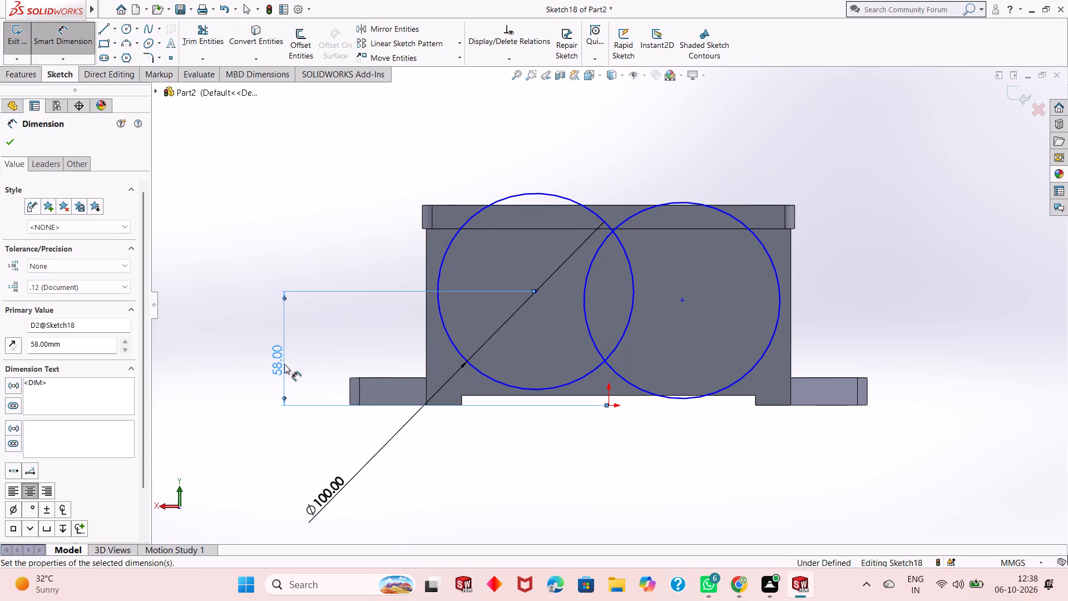
Locate the negative-X circle's centre 58 mm above the origin.
left_click(680, 298)
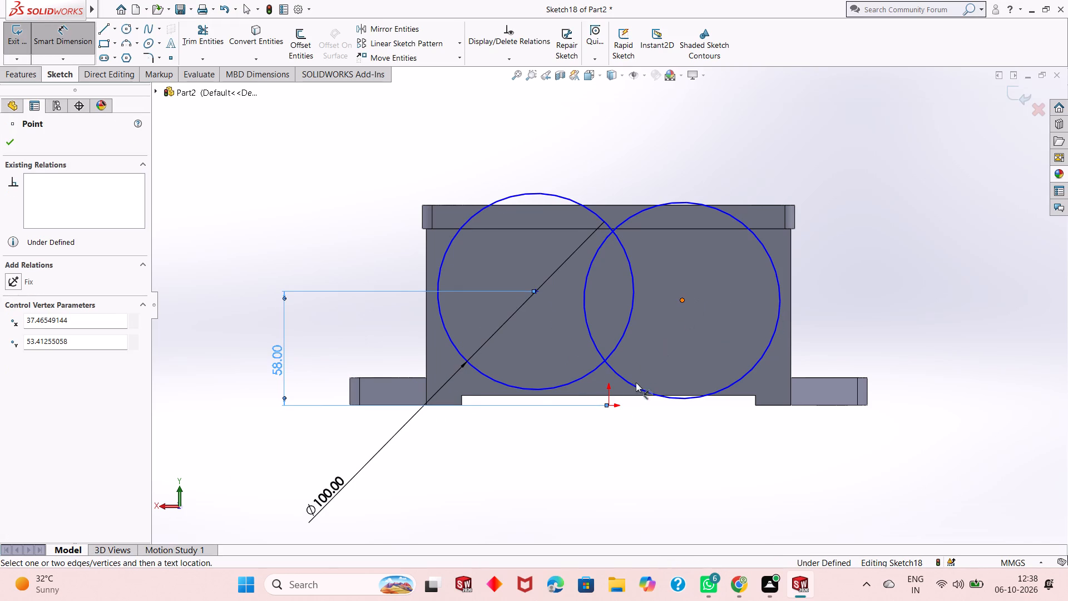
left_click(611, 407)
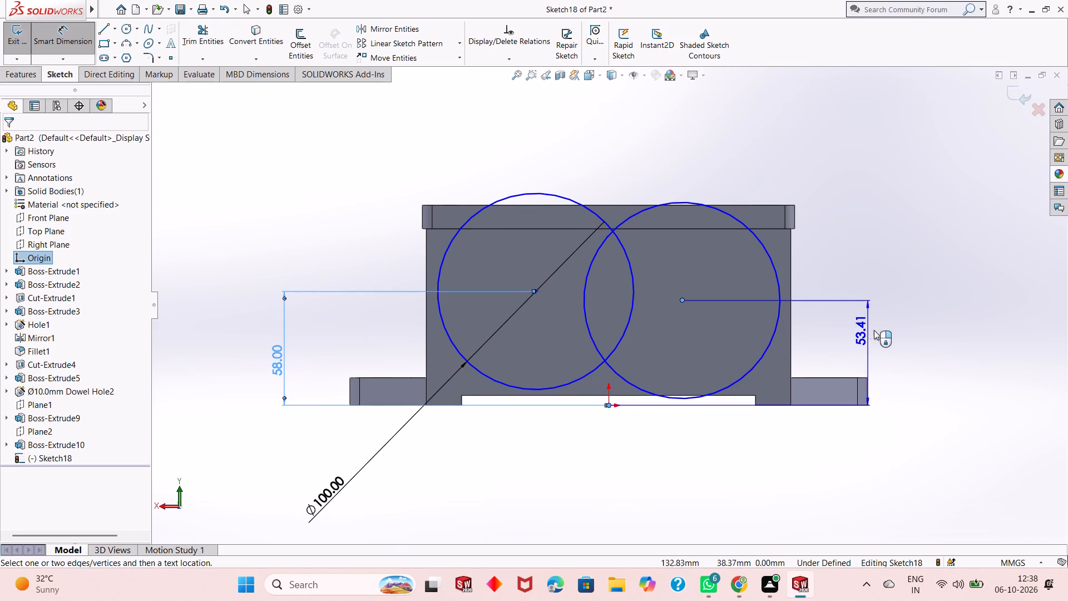
left_click(879, 325)
type("58")
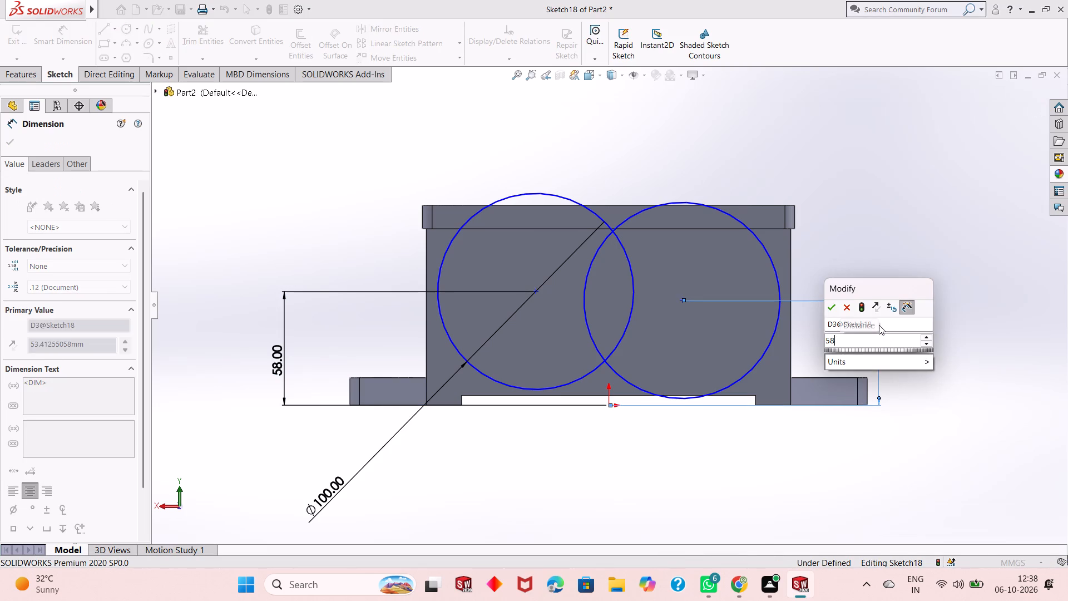
key("Return")
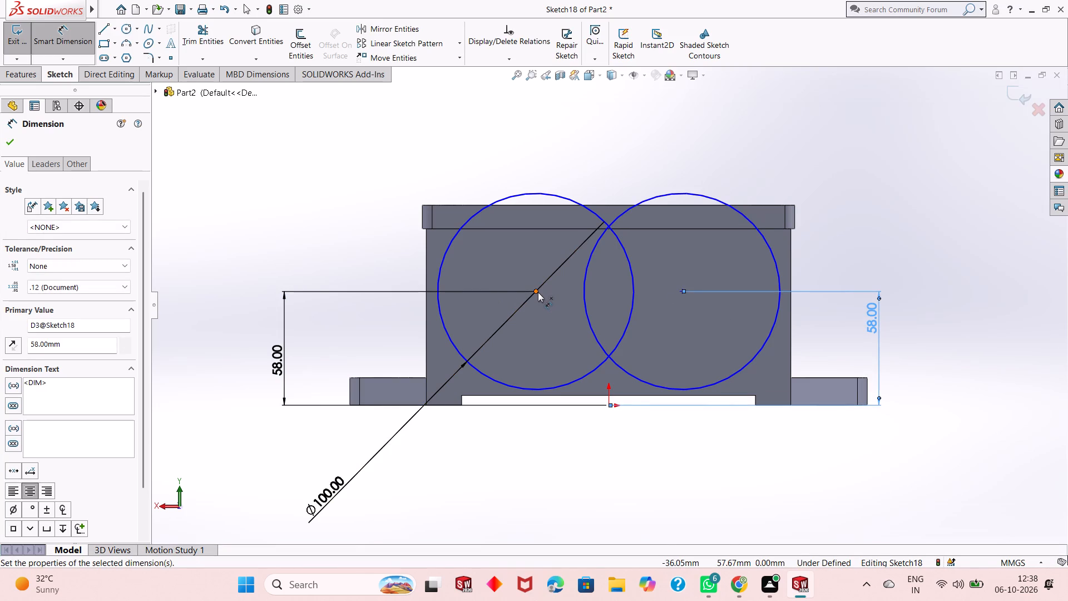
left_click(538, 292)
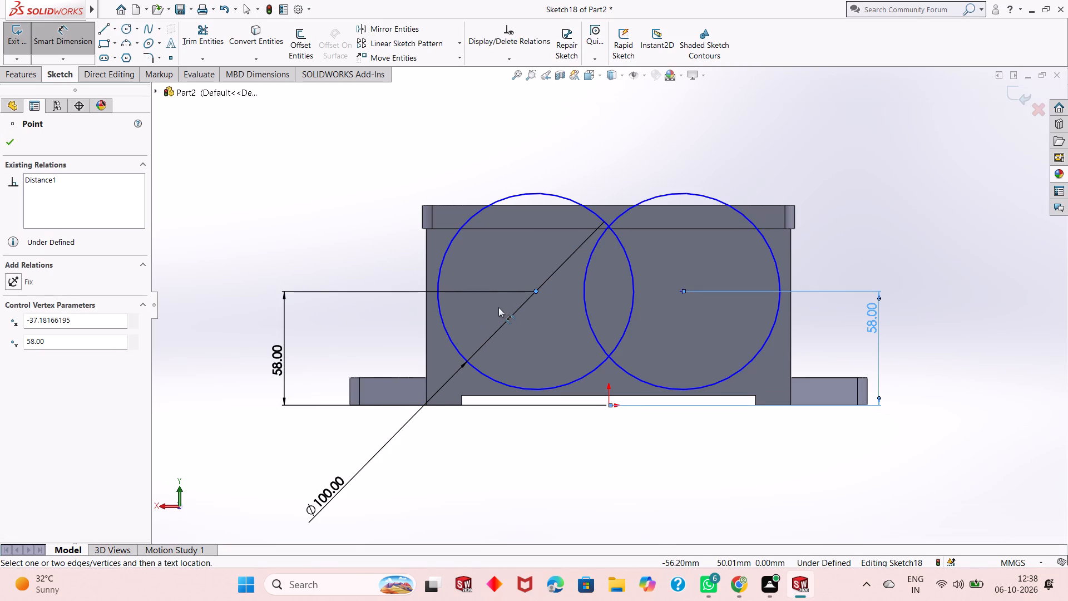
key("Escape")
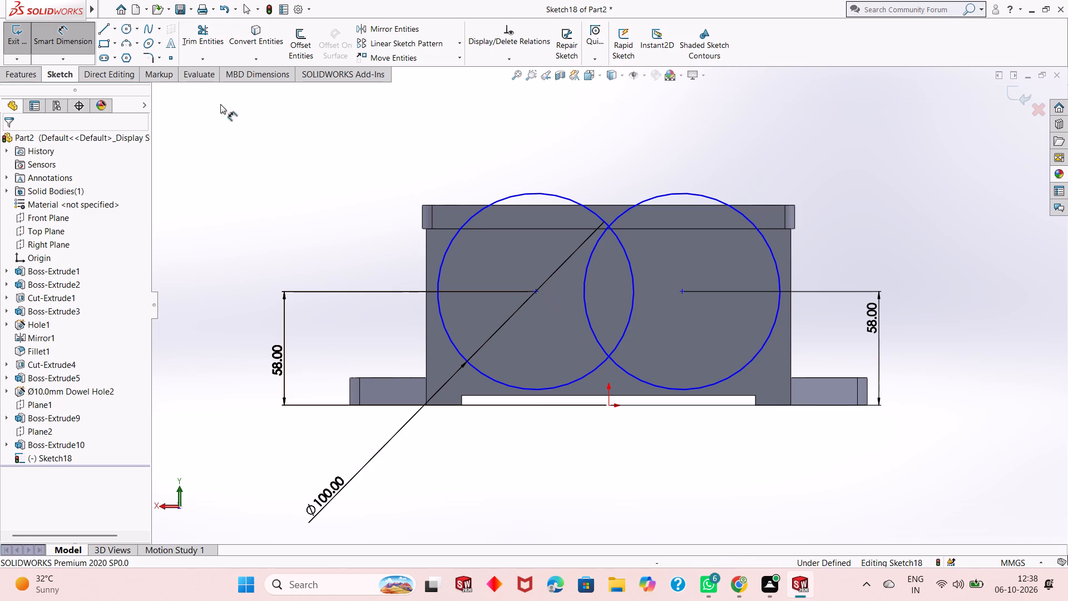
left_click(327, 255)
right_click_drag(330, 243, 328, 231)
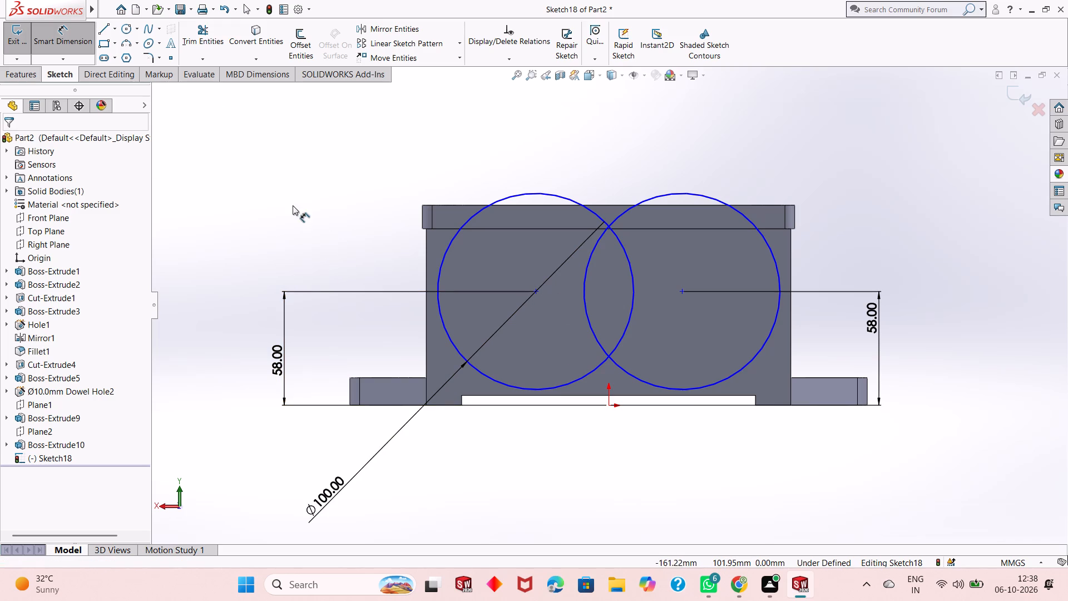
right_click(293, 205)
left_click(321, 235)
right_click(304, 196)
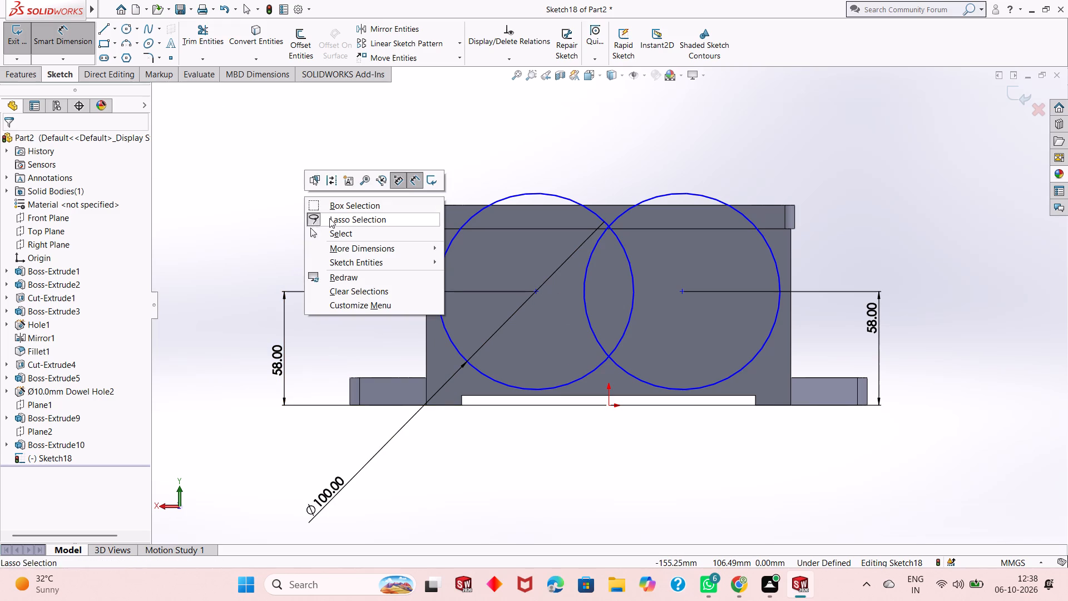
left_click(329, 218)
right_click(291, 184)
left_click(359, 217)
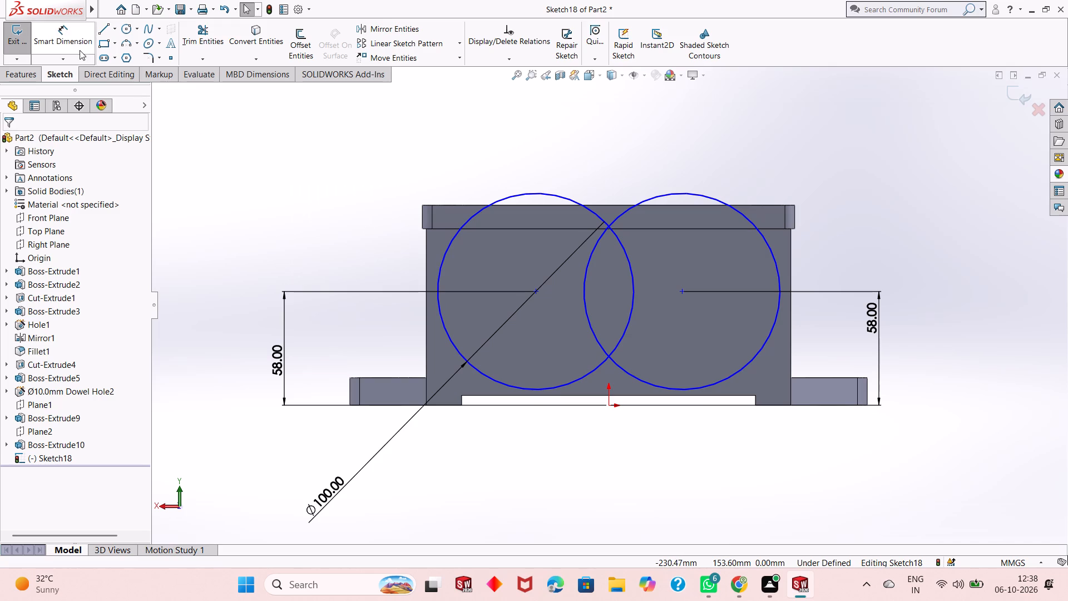
Dimension the positive-X circle's centre 32 mm horizontally from the origin.
left_click(73, 43)
left_click(536, 292)
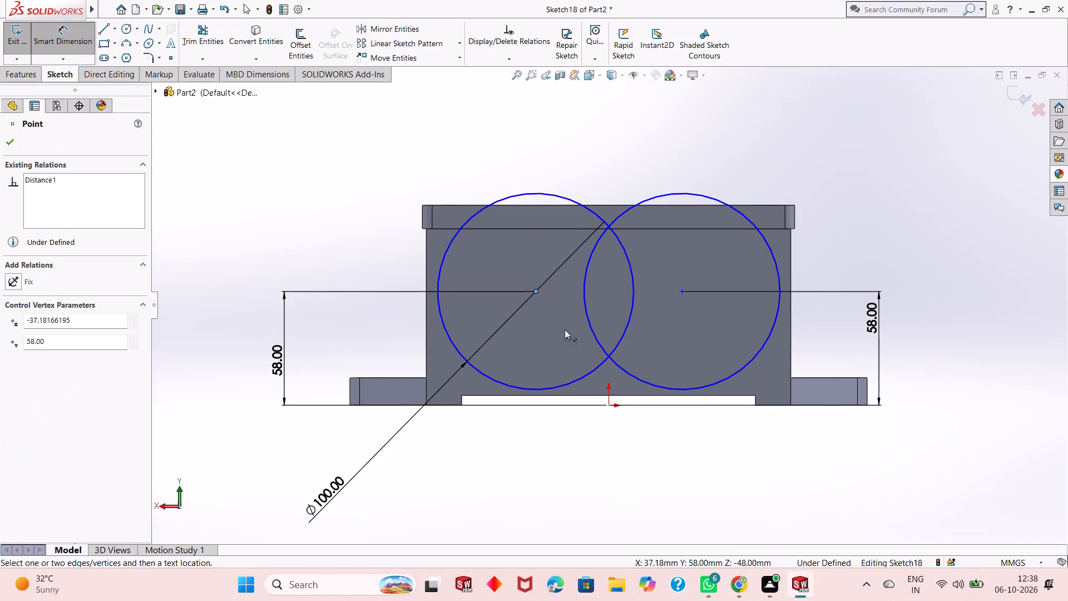
left_click(610, 405)
left_click(605, 451)
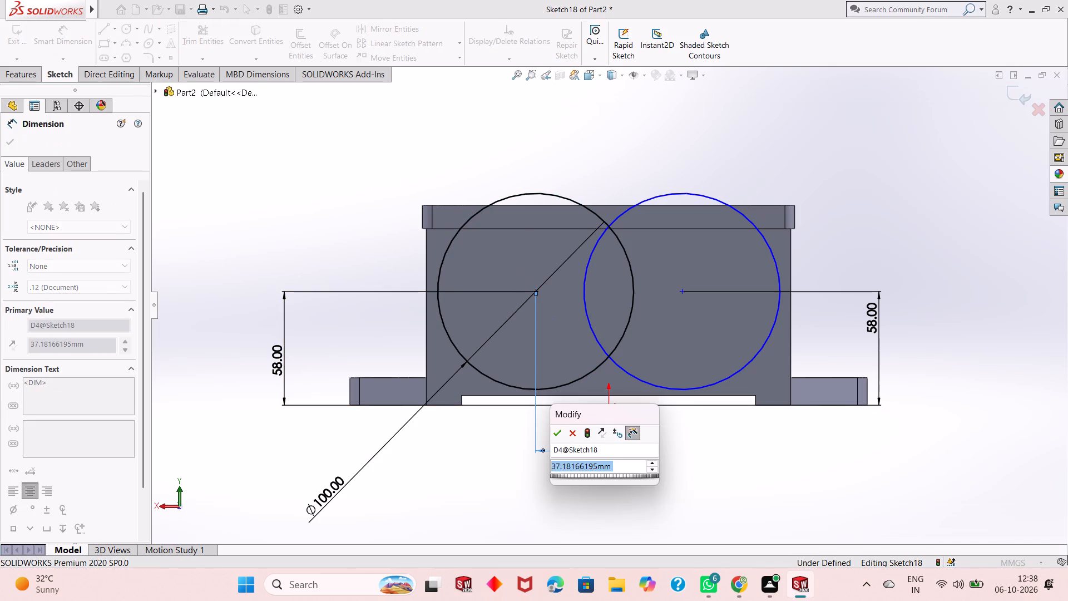
type("32")
key("Return")
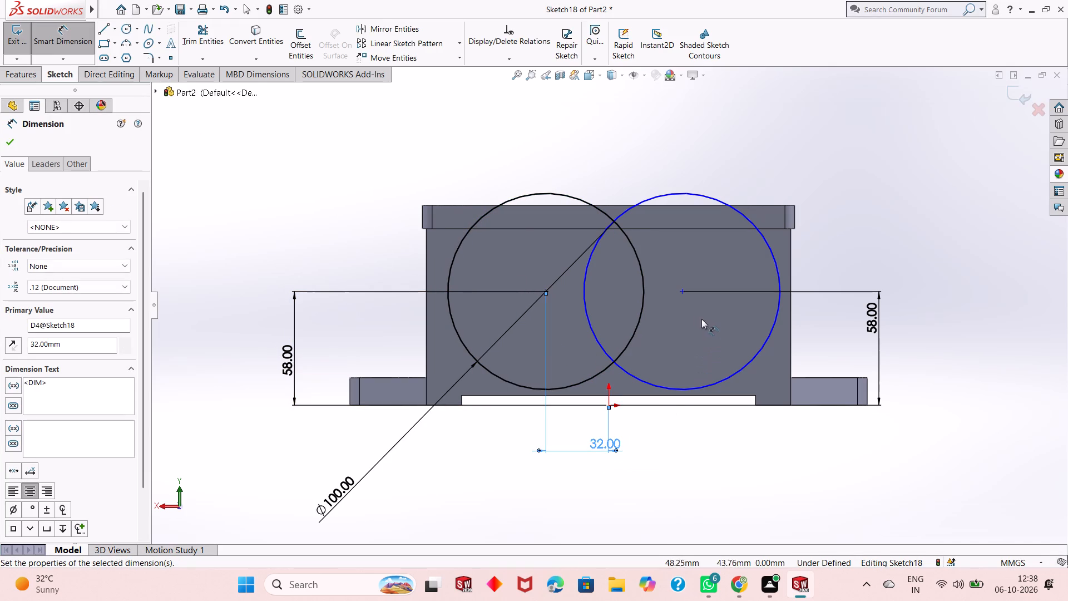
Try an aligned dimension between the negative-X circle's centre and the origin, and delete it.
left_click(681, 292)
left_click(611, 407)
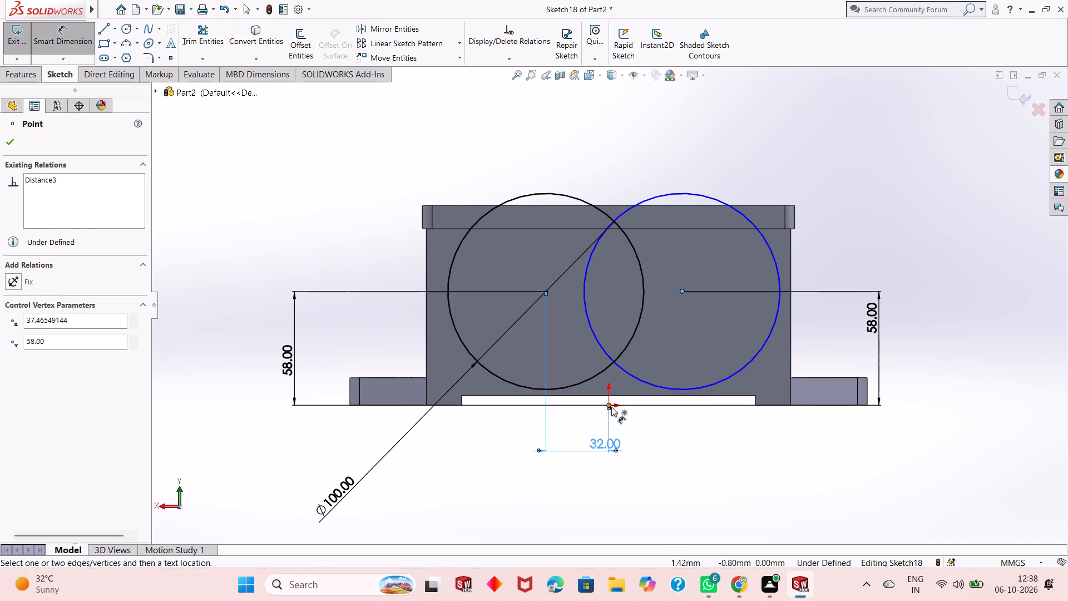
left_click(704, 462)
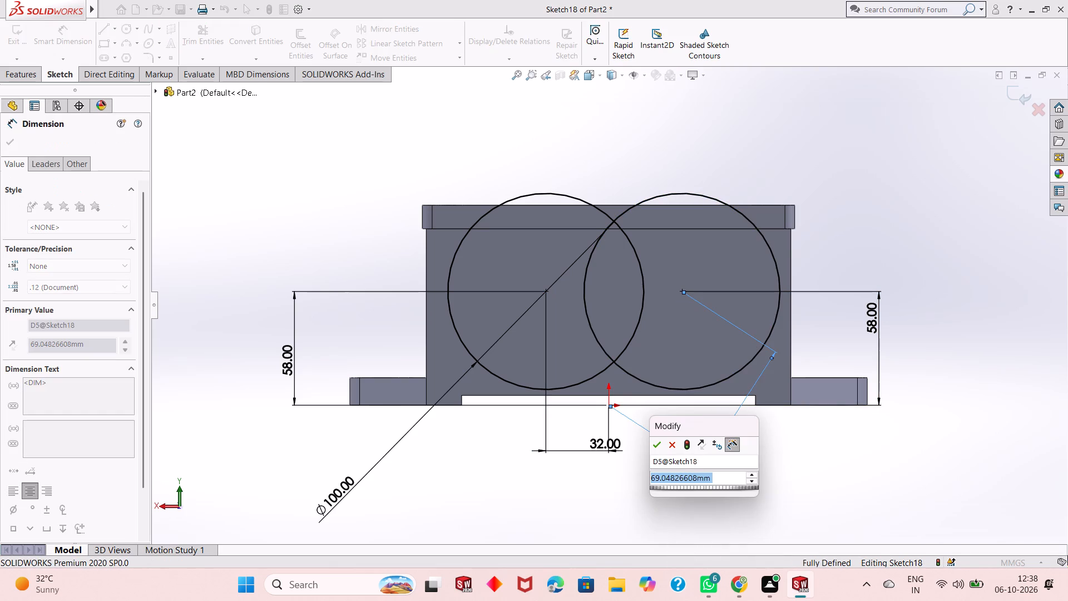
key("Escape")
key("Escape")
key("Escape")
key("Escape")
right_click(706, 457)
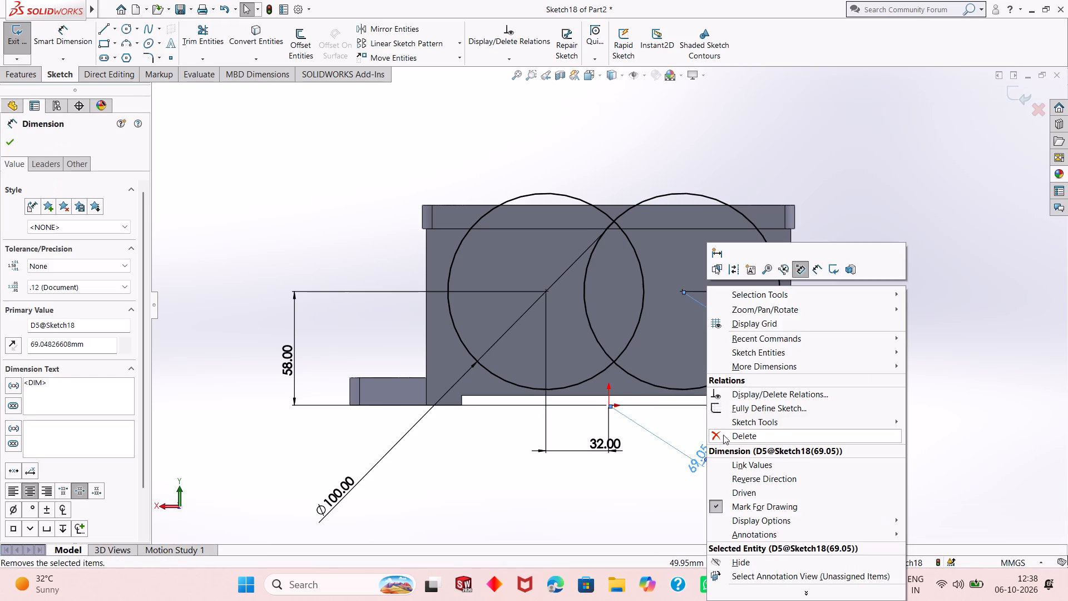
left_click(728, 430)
Dimension the negative-X circle's centre 32 mm horizontally from the origin.
left_click(71, 35)
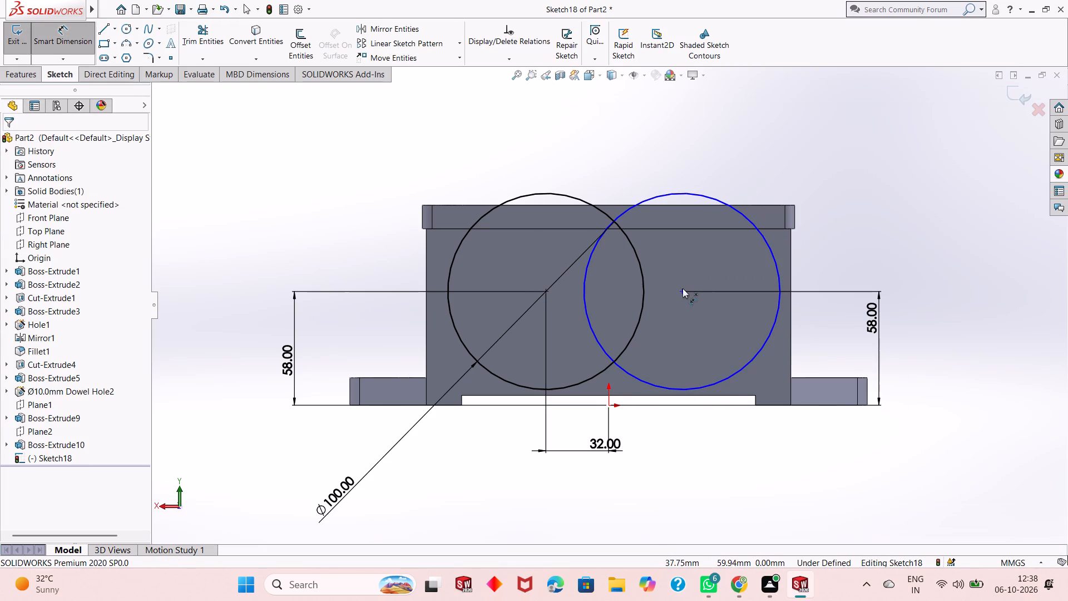
left_click(684, 290)
left_click(607, 403)
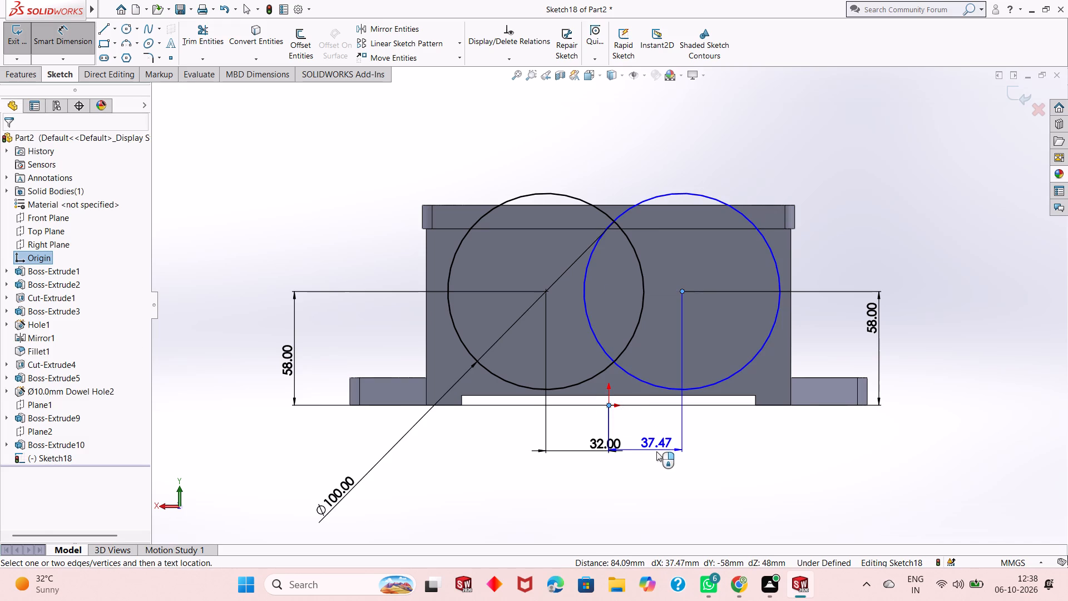
left_click(656, 451)
type("32")
key("Return")
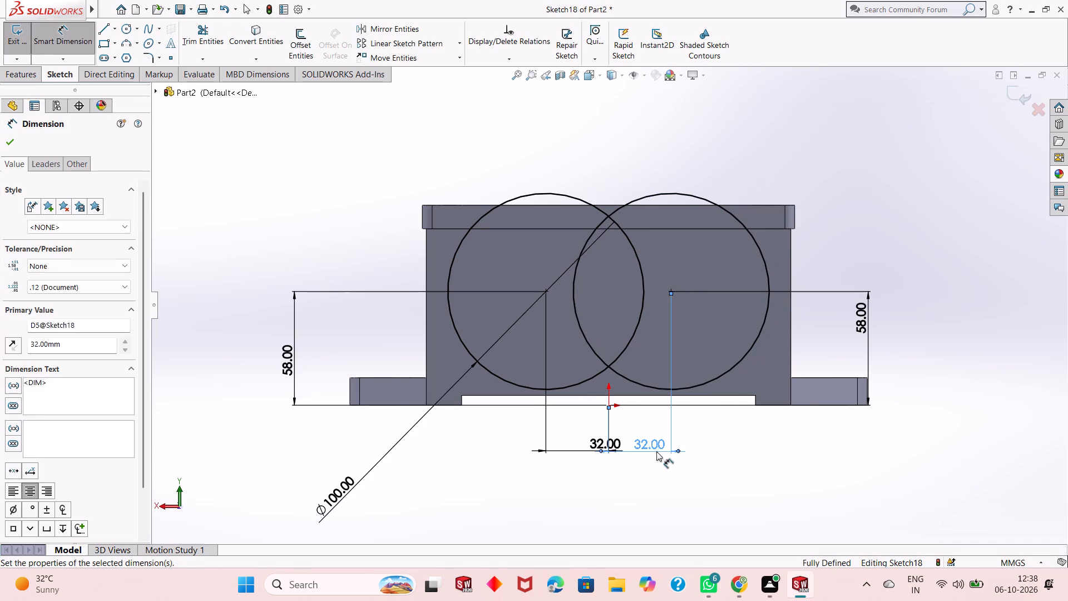
key("Escape")
key("Escape")
key("Escape")
key("Escape")
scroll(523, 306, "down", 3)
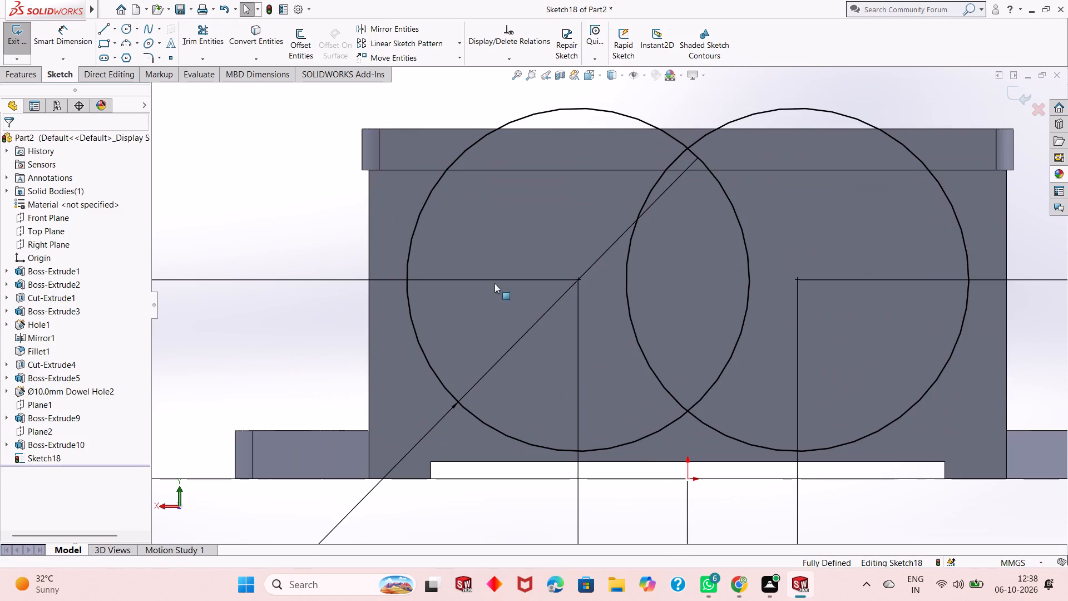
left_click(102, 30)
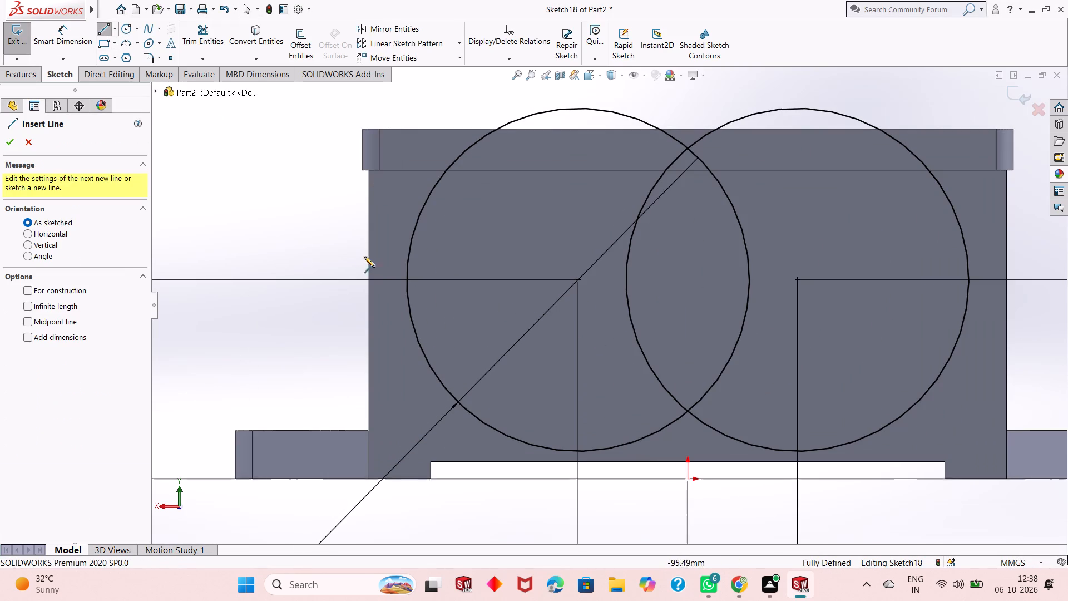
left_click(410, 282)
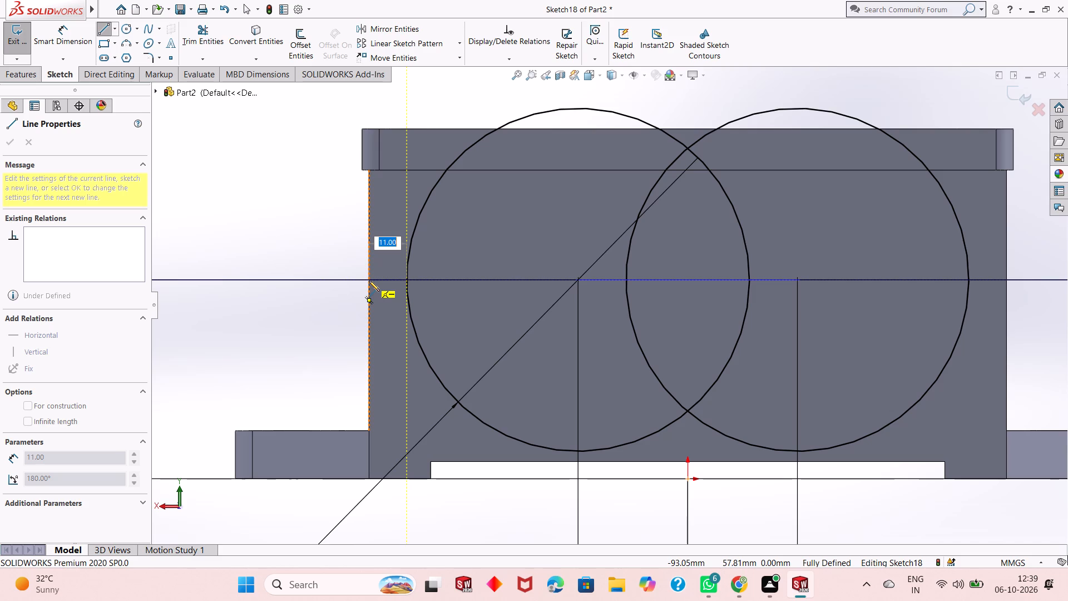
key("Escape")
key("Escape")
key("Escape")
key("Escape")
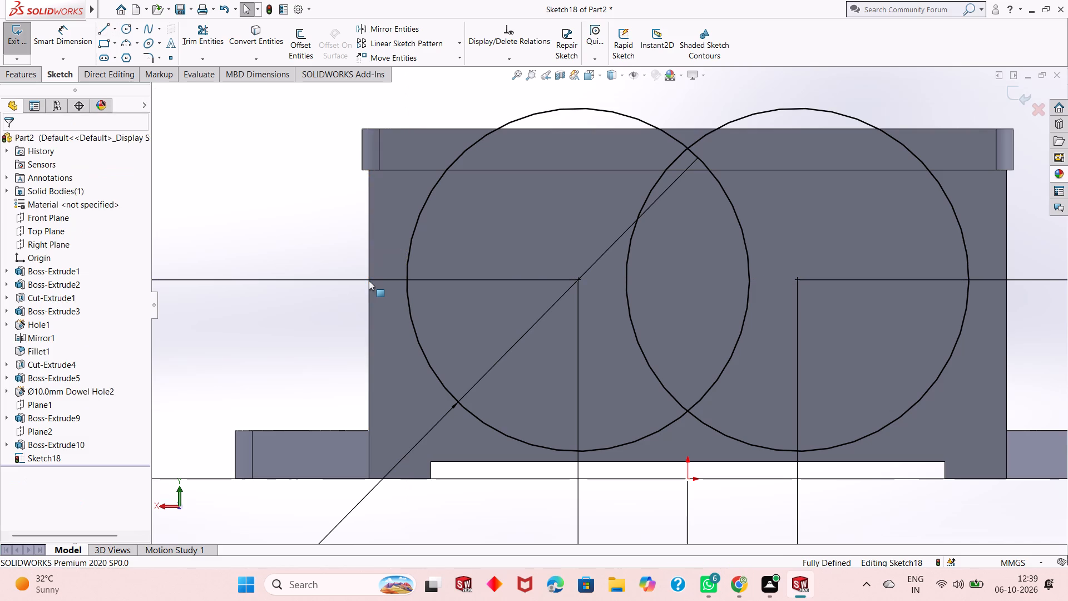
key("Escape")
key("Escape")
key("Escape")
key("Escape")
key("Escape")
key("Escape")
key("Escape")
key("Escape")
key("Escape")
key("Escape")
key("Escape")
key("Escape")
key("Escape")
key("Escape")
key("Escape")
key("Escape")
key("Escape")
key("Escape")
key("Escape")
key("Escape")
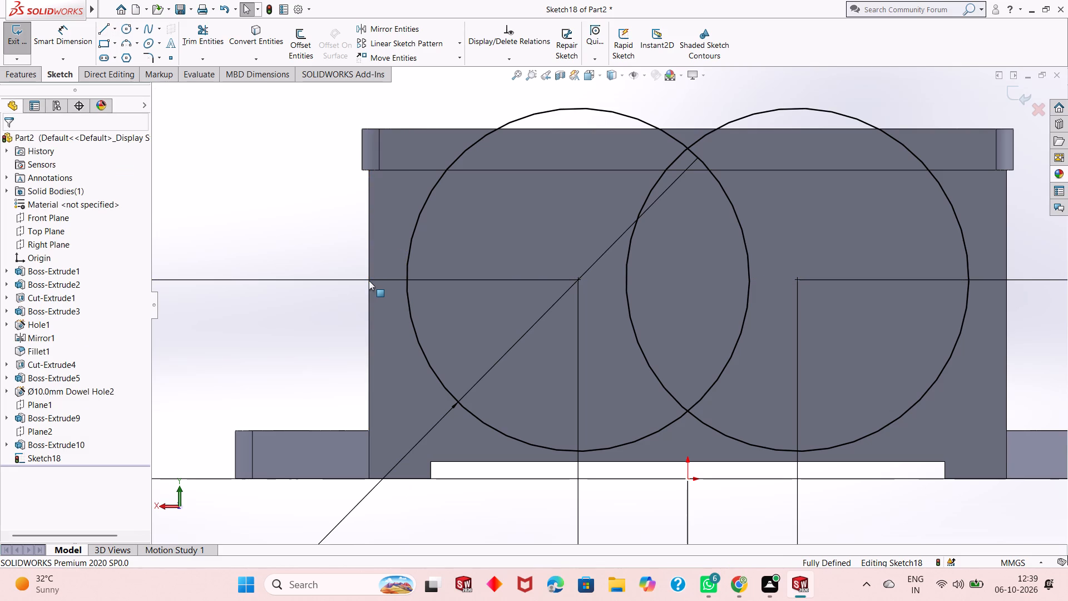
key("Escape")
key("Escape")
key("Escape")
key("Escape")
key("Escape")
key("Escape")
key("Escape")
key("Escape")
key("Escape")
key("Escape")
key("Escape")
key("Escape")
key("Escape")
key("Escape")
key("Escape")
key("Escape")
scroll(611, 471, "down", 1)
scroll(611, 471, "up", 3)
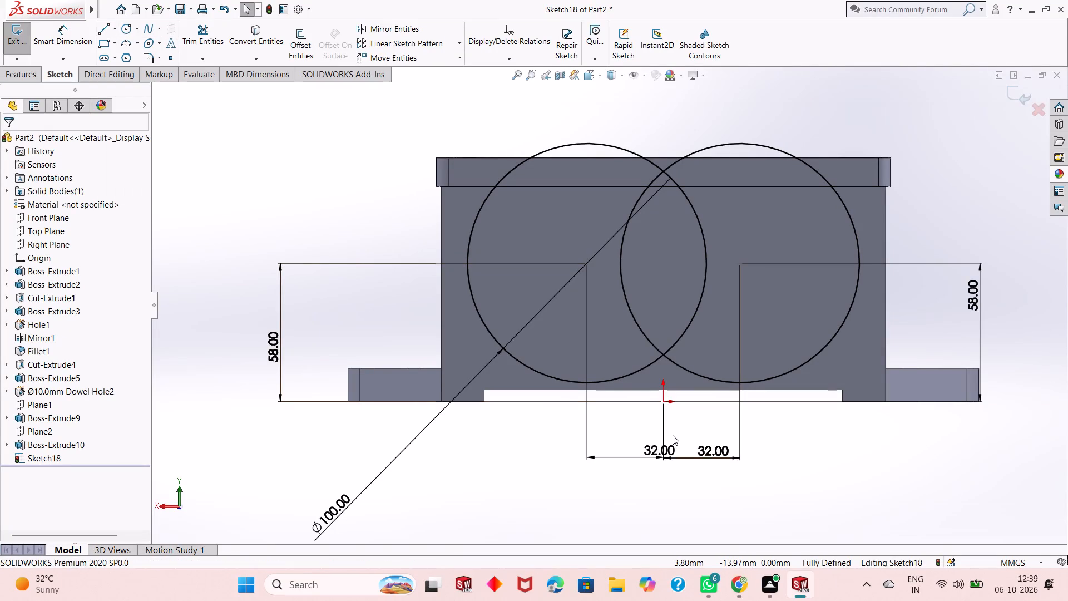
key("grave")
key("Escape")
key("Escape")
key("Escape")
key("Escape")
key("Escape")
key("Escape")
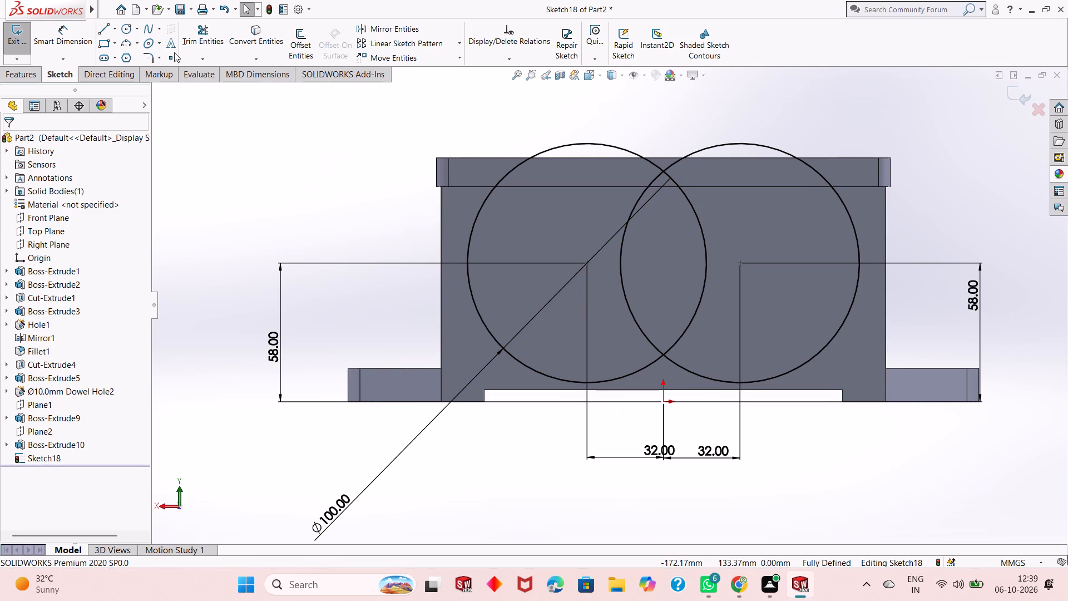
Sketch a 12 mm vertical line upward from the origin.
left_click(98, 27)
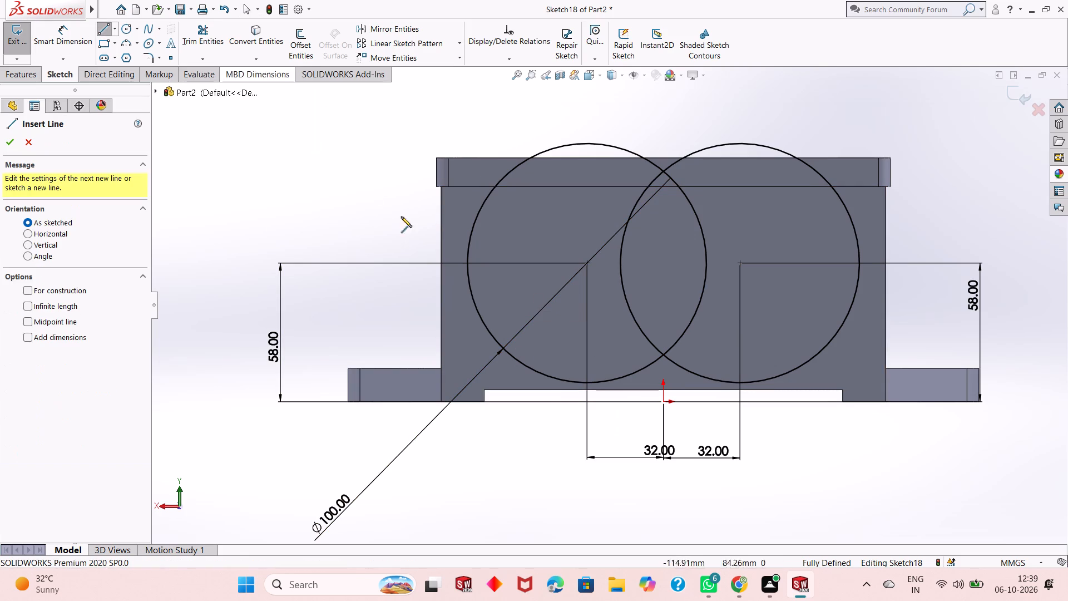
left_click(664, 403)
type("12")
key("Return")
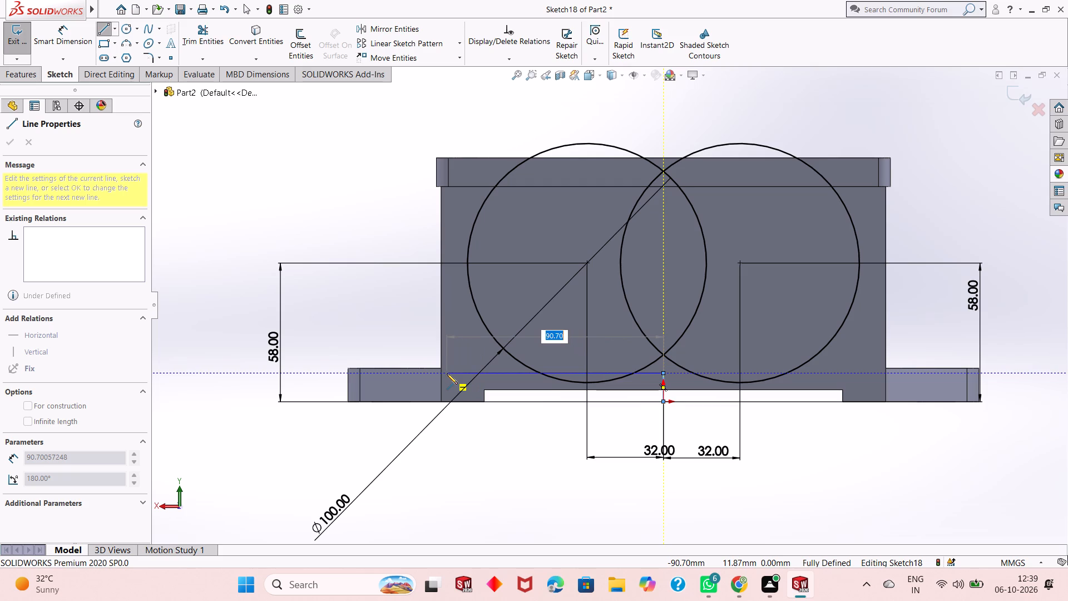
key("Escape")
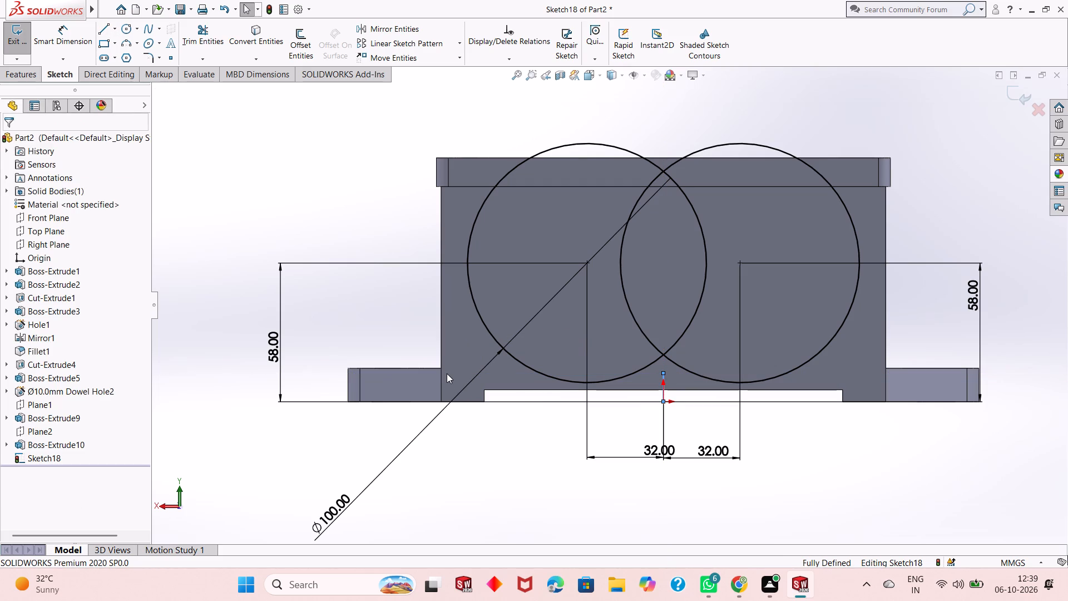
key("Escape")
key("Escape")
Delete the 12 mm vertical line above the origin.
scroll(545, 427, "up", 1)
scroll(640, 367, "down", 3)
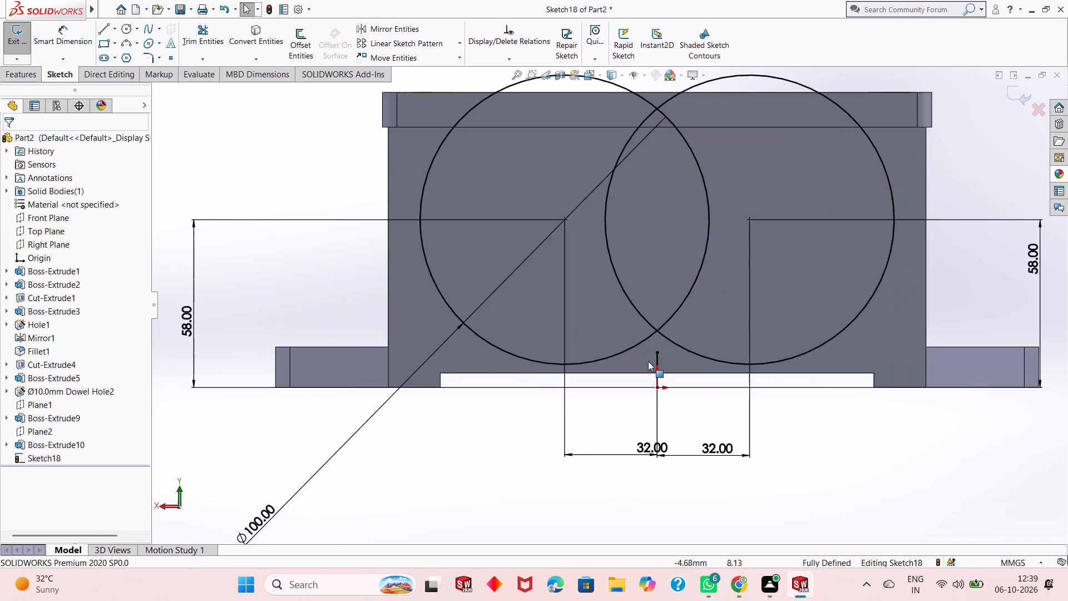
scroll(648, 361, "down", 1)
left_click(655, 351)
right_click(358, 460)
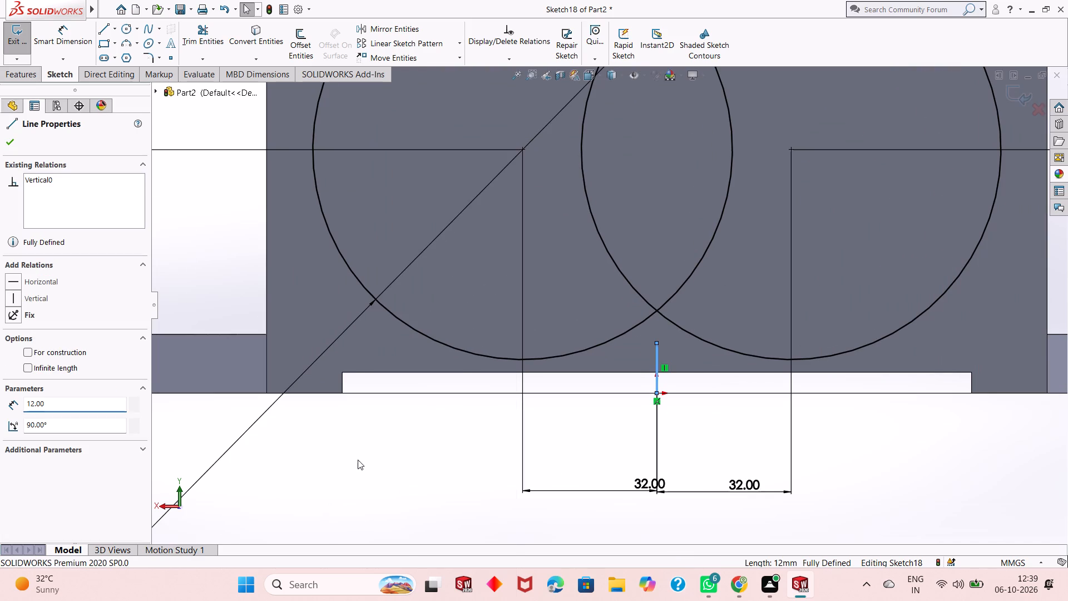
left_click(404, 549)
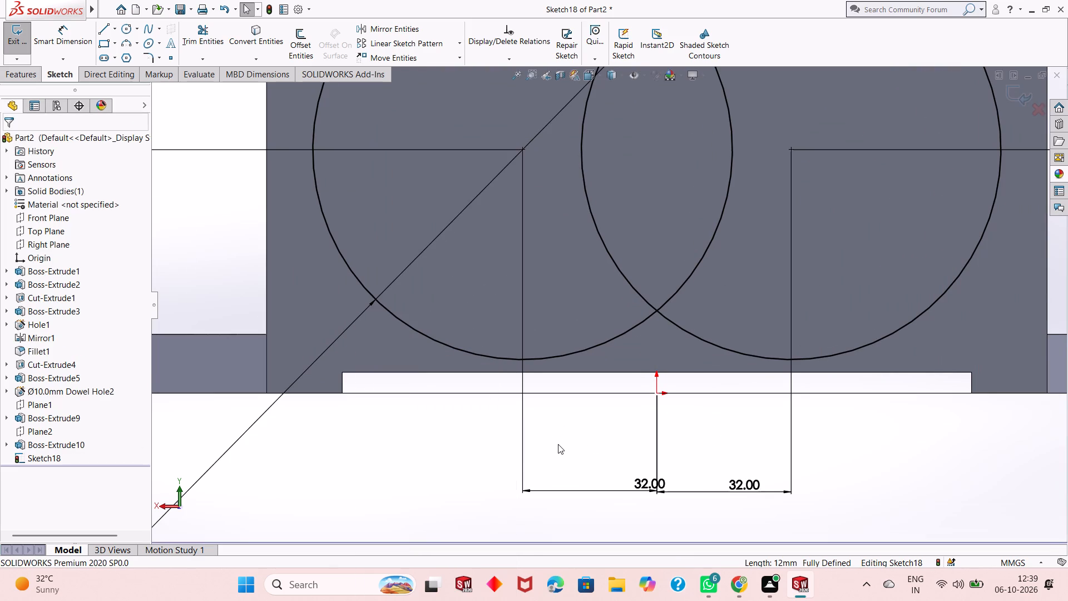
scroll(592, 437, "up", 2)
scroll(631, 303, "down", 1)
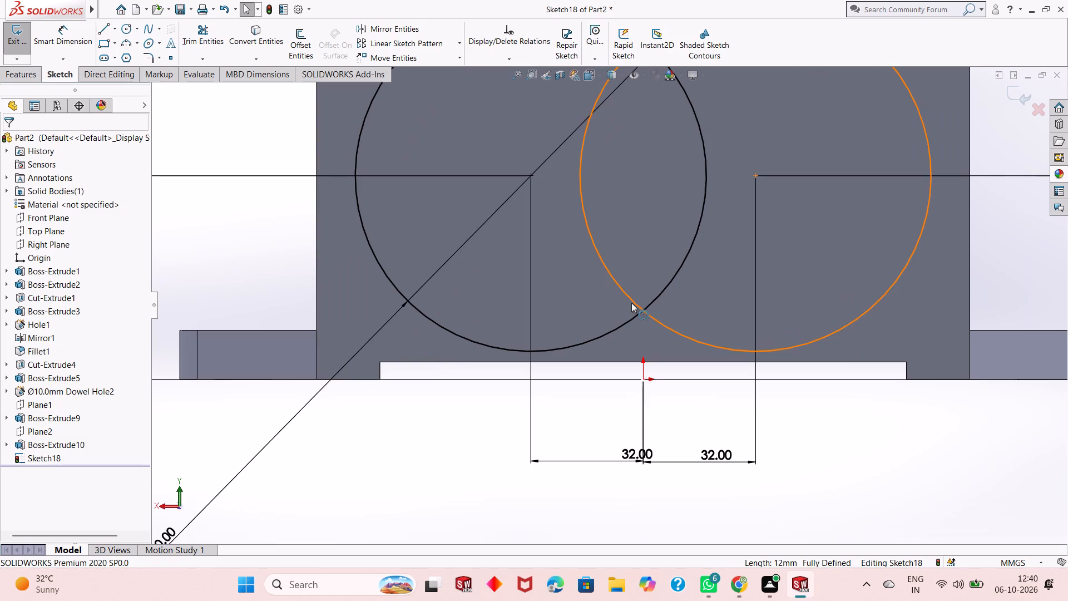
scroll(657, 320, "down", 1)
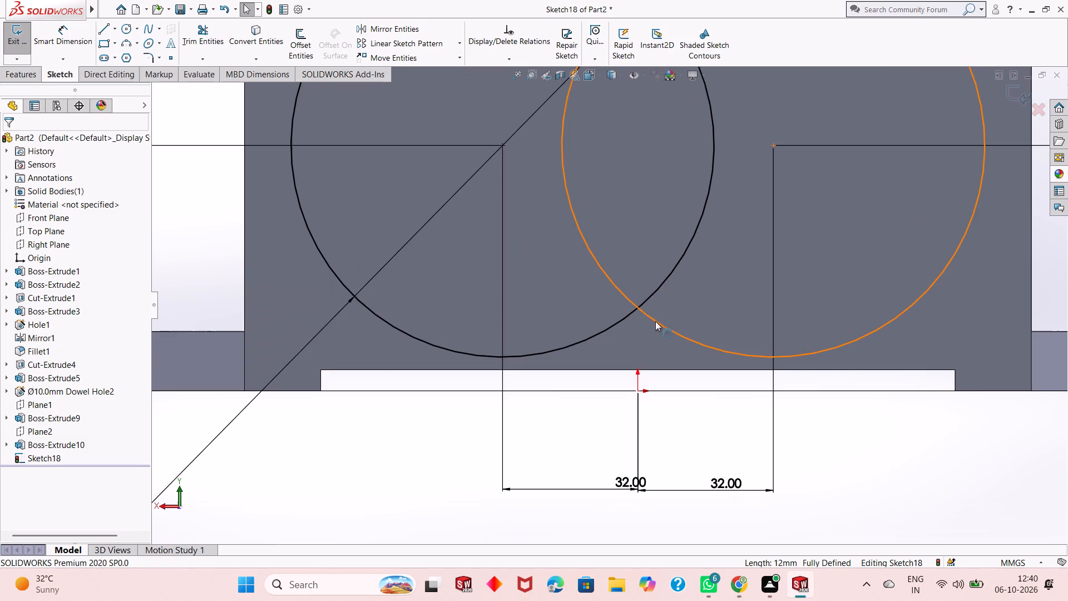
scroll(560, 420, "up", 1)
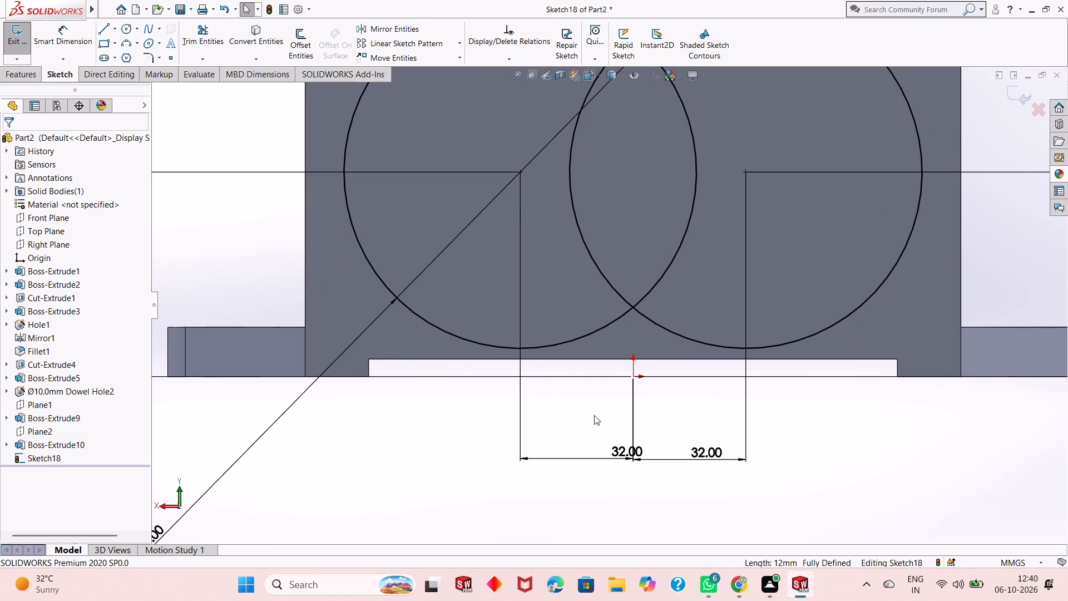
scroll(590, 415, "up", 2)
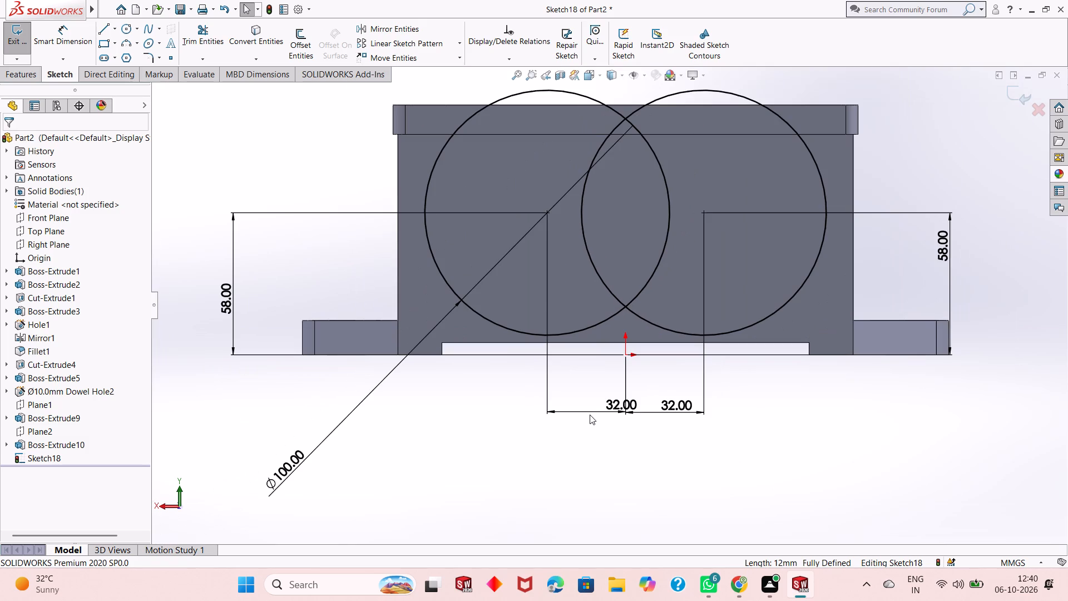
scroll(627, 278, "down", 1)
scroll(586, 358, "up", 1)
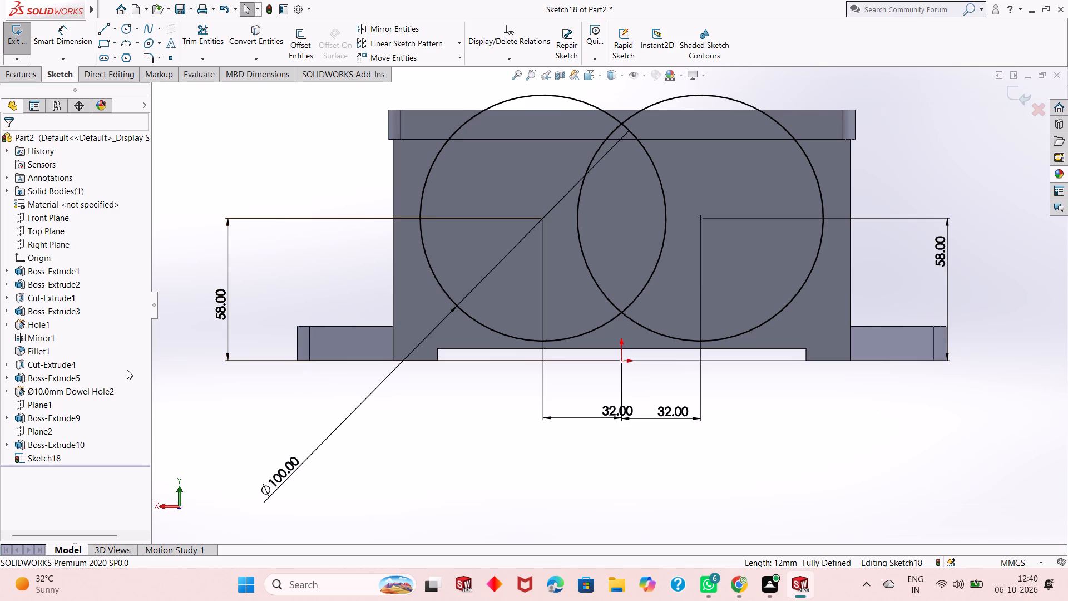
Undo the sketch edits on the long side wall back to an empty sketch, removing both 100 mm circles and their dimensions.
key("ctrl+z")
key("ctrl+z")
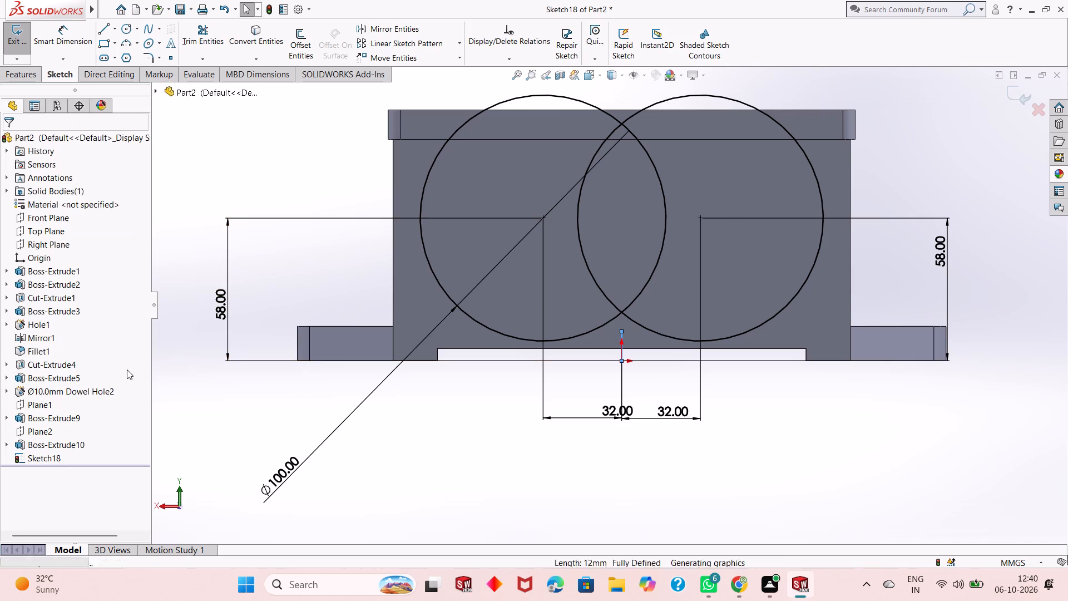
key("ctrl+z")
key("ctrl+z")
key("ctrl+z")
key("ctrl+z")
key("ctrl+z")
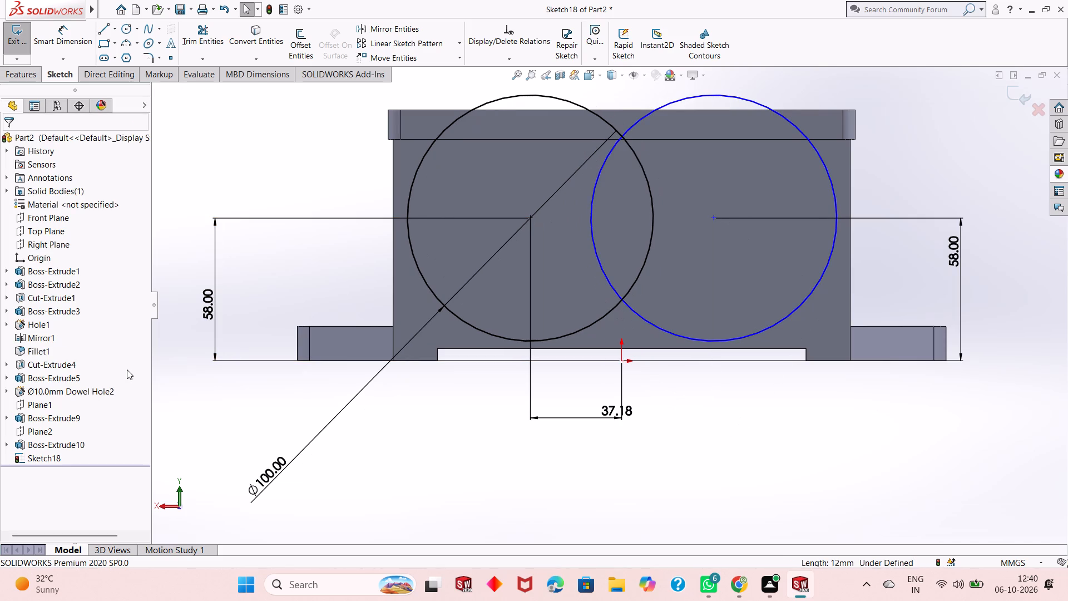
key("ctrl+z")
key("ctrl+z")
key("ctrl+z")
key("ctrl+z")
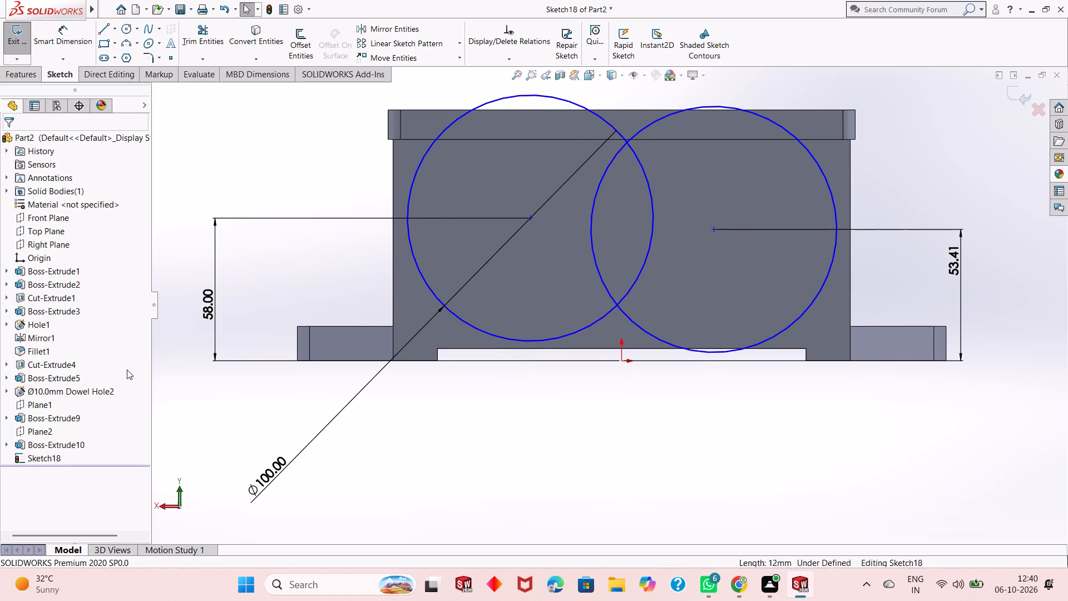
key("ctrl+z")
key("ctrl+z")
key("ctrl+z")
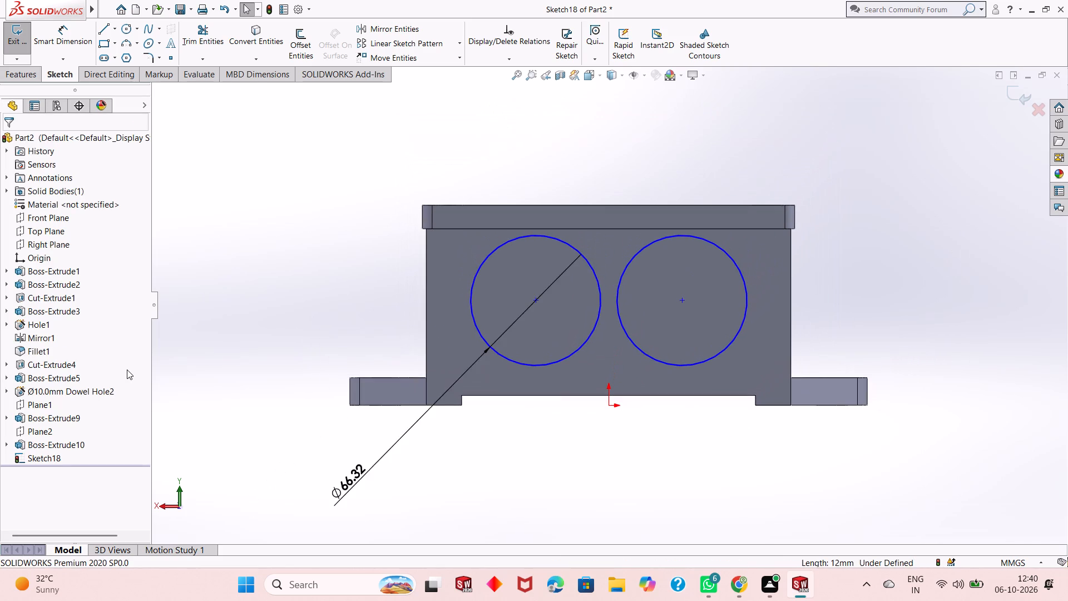
key("ctrl+z")
key("ctrl+z")
key("ctrl+z")
key("ctrl+z")
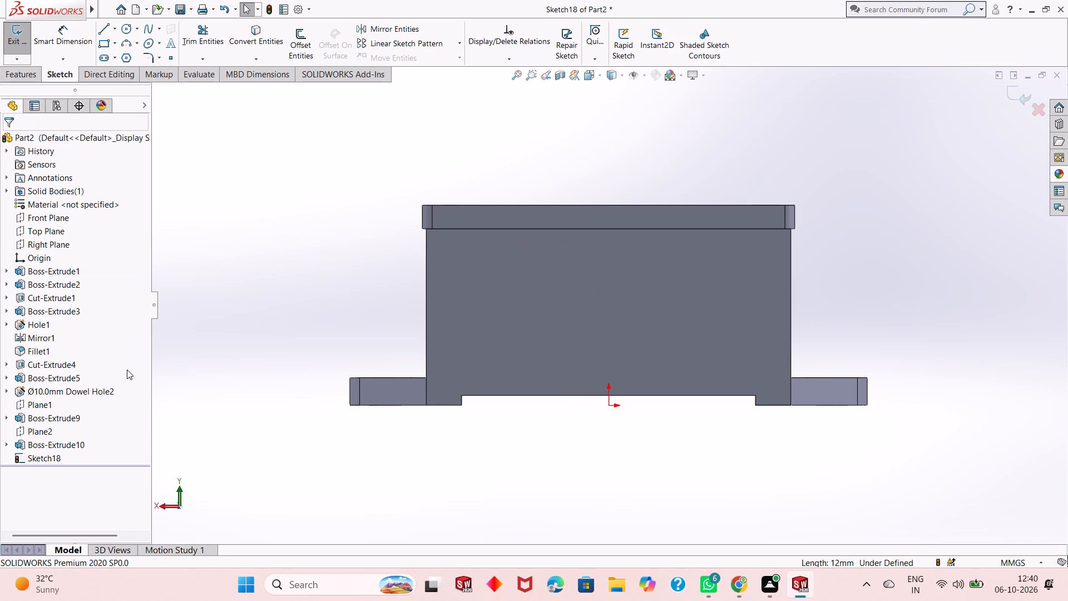
Show hidden lines and convert the two inner boss circles and the outer side wall face's outline into sketch entities.
scroll(622, 289, "down", 2)
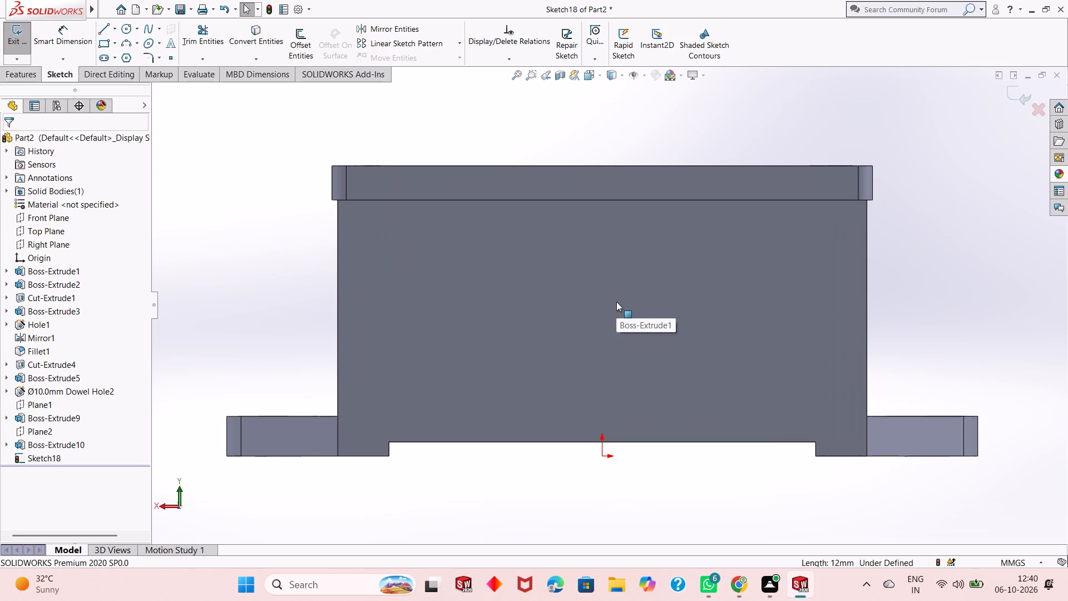
left_click(623, 73)
left_click(606, 135)
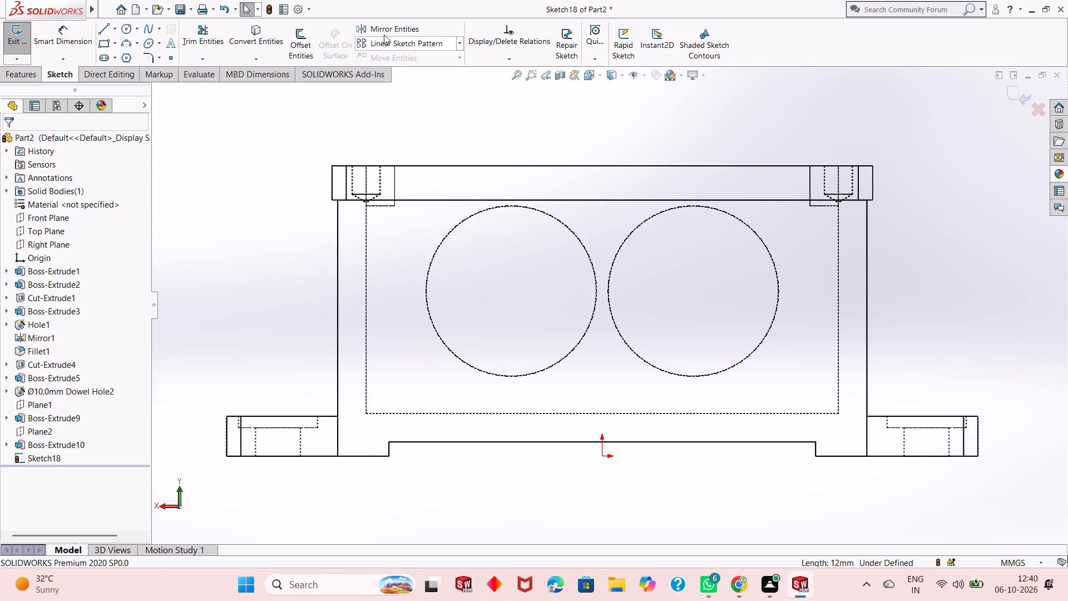
left_click(273, 43)
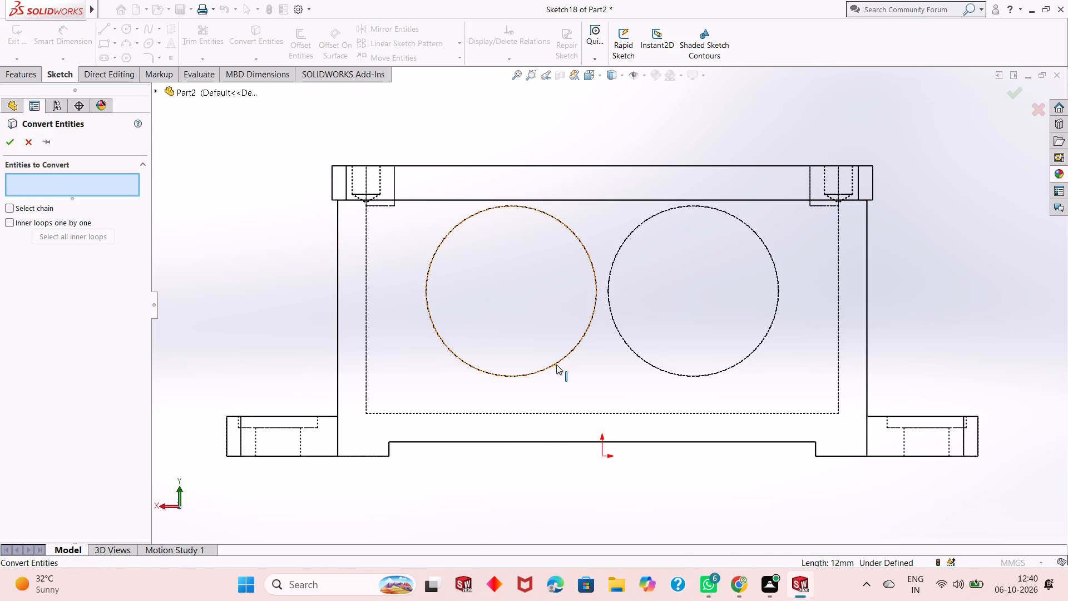
left_click(556, 364)
left_click(632, 348)
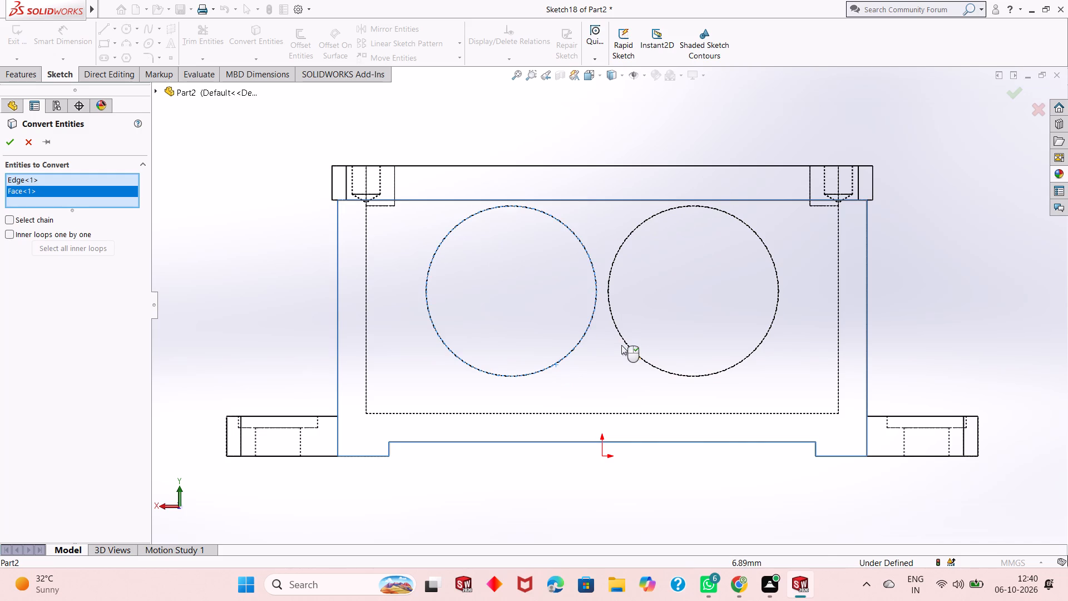
left_click(615, 326)
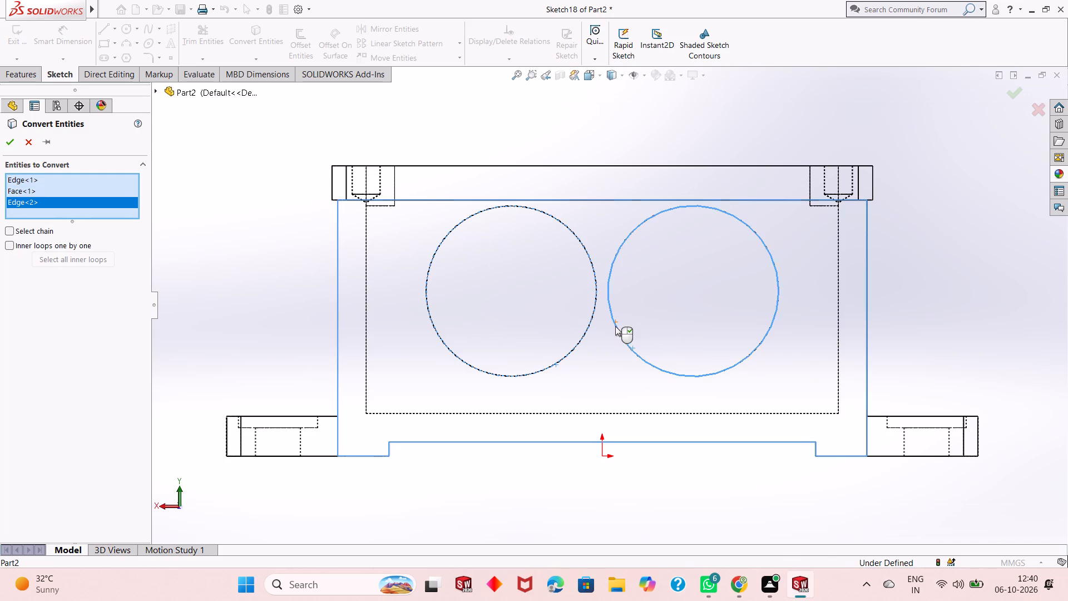
left_click(9, 144)
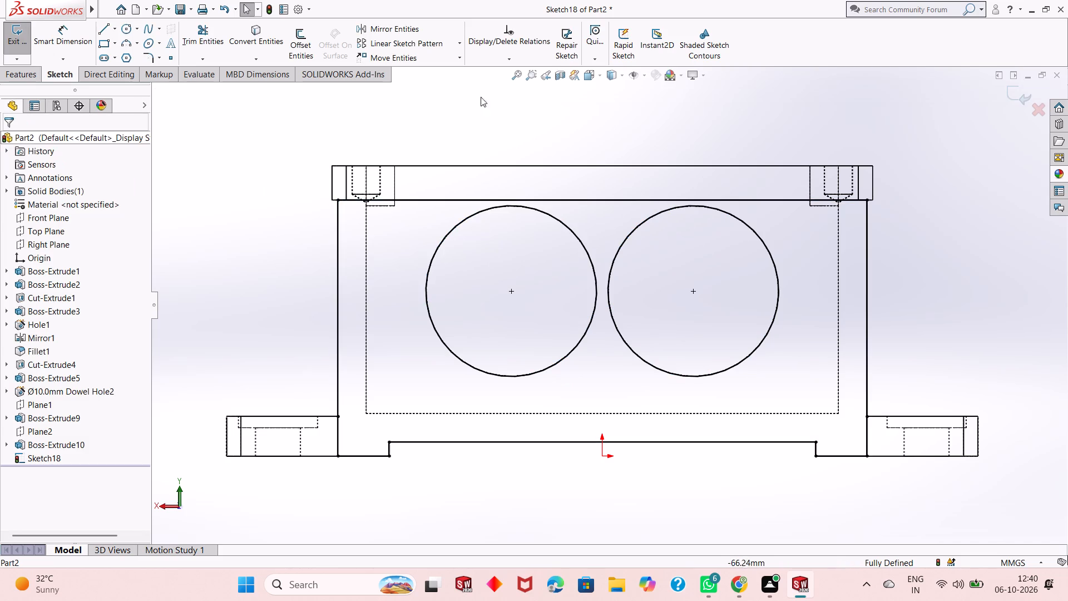
Return the display style to shaded with edges.
left_click(620, 80)
left_click(612, 86)
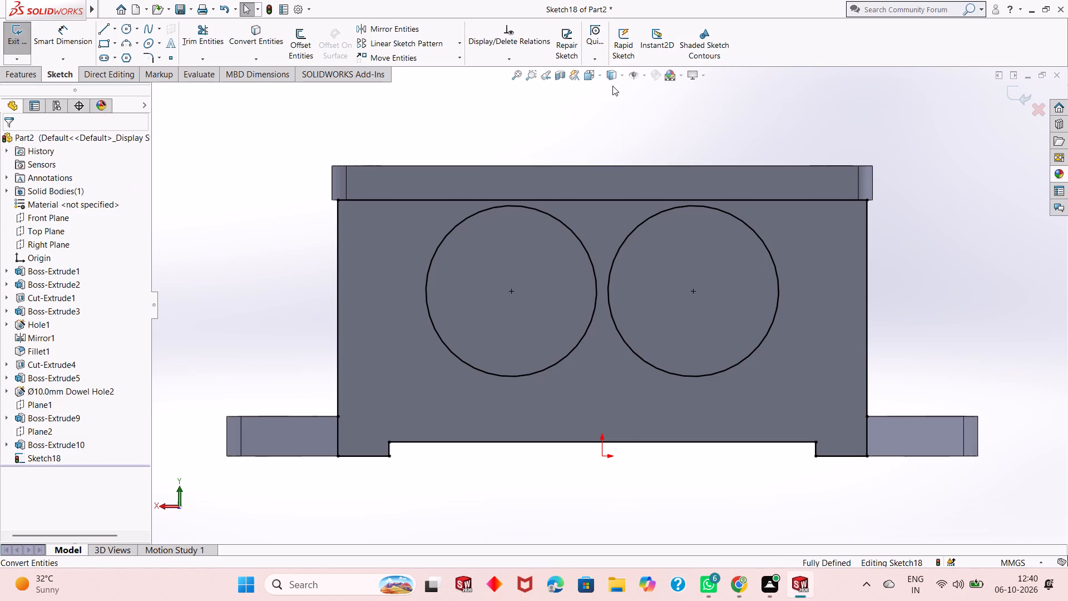
Sketch a 12 mm vertical line up from the bottom slot edge beneath the positive-X circle's centre, then a 32 mm horizontal line ending above the origin.
left_click(103, 32)
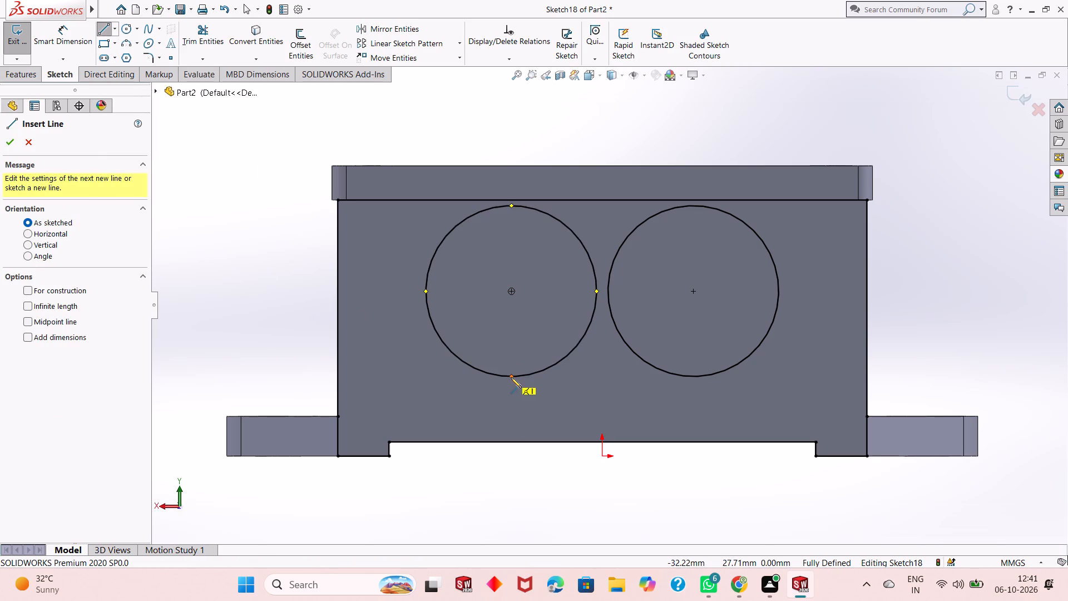
left_click(512, 441)
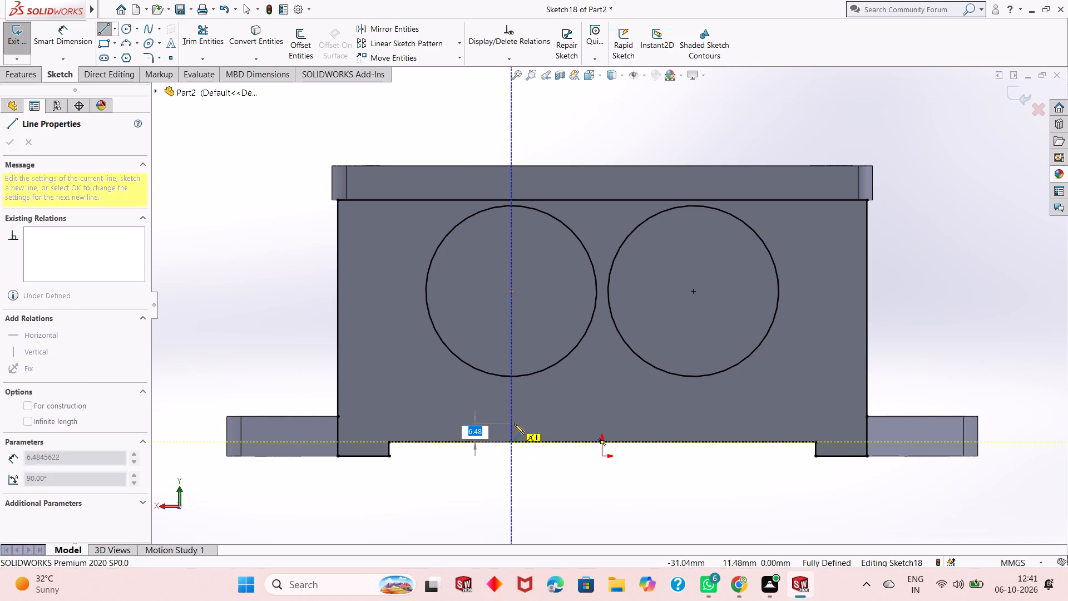
type("12")
key("Return")
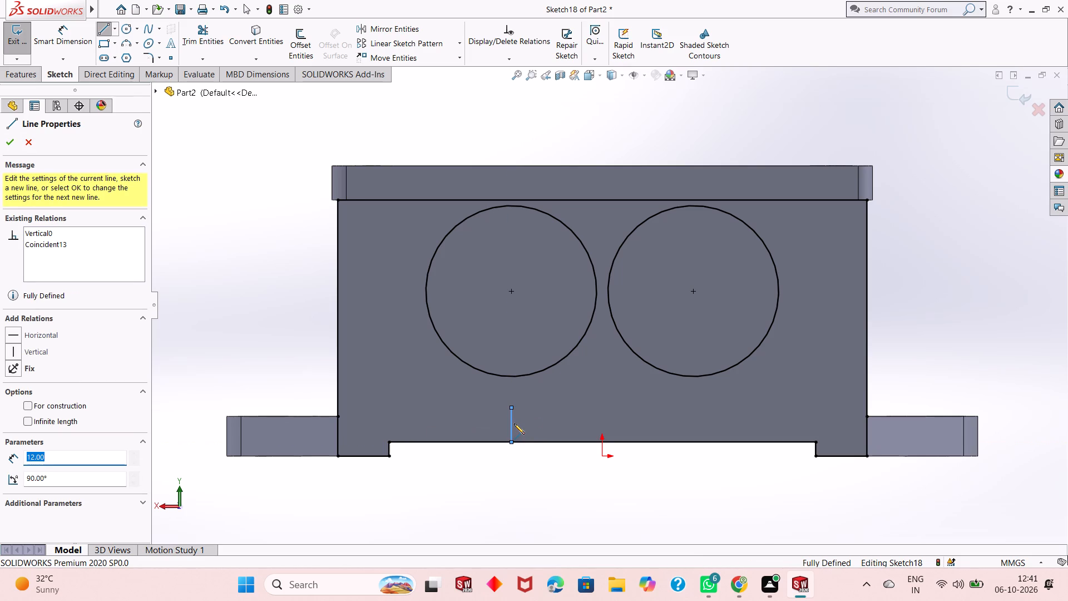
left_click(602, 410)
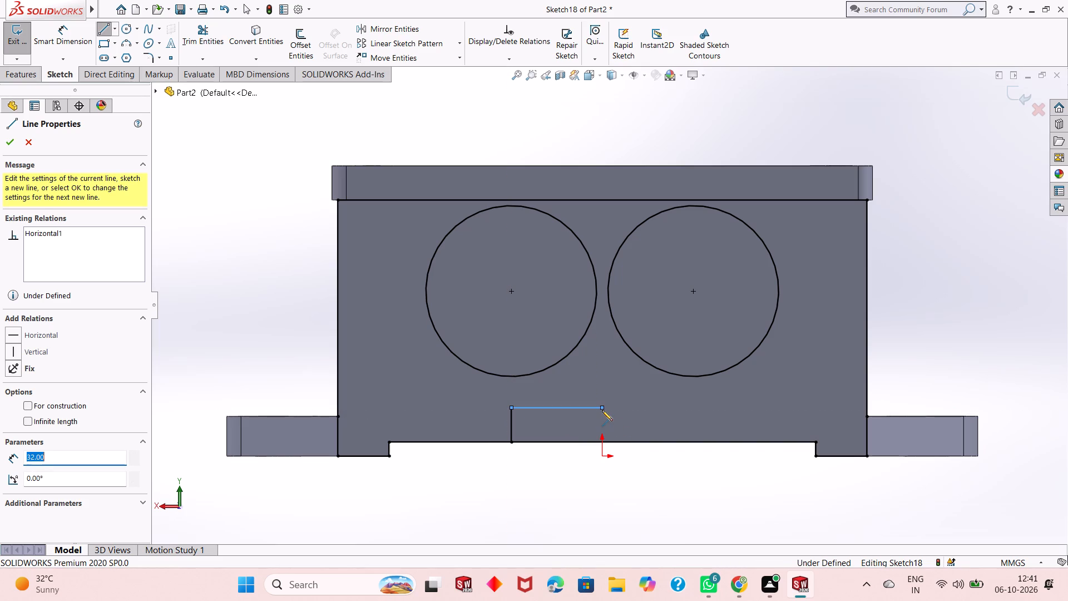
key("Escape")
key("Escape")
key("Escape")
key("Escape")
key("Escape")
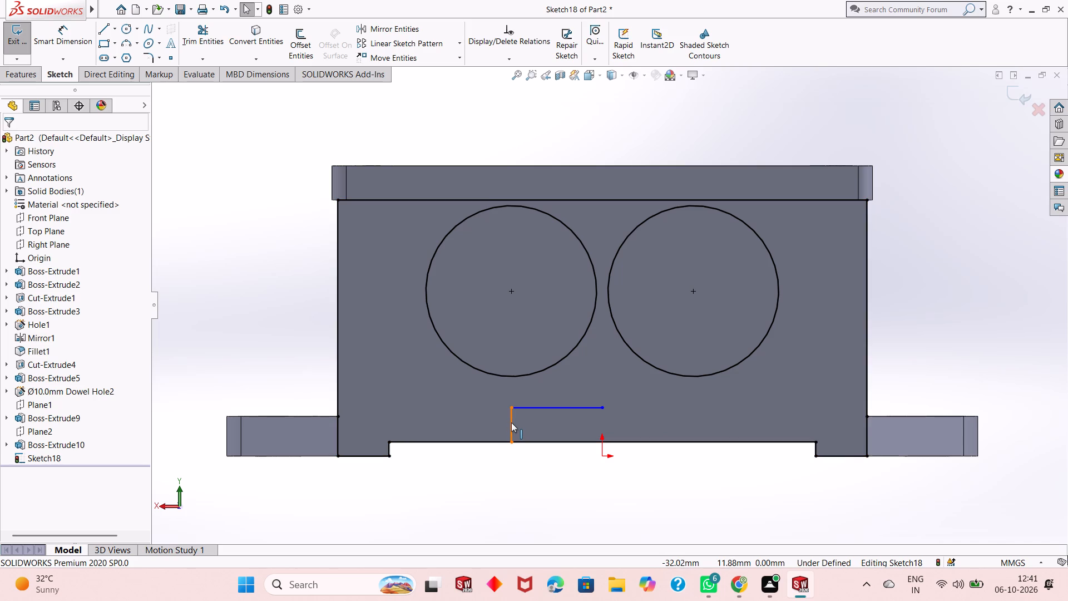
Sketch an 18 mm line along the wall's top edge from its positive-X corner, continuing with a 32 mm vertical line downward.
left_click(97, 31)
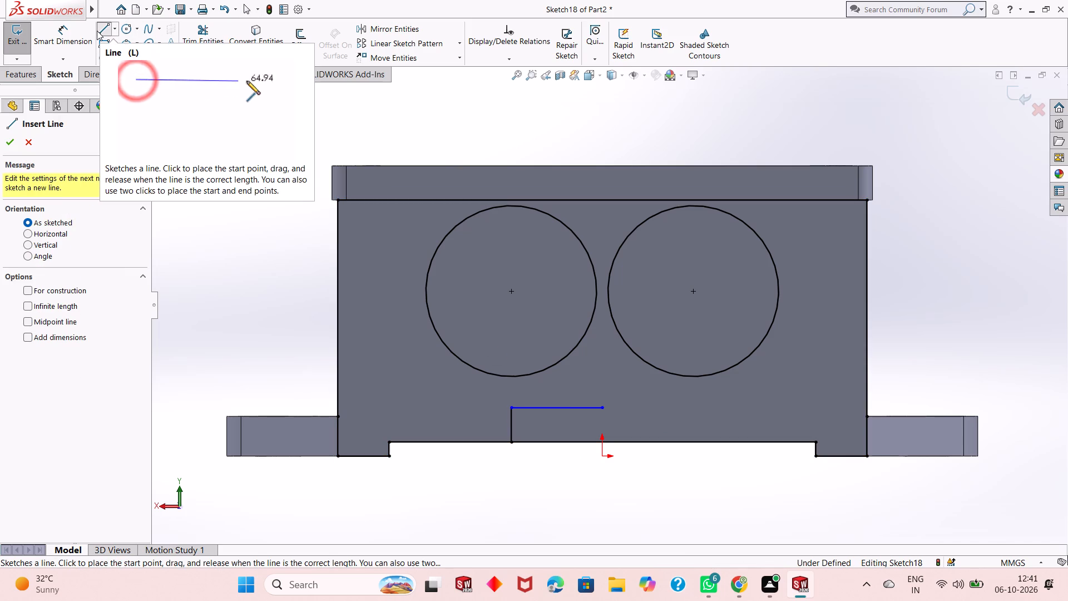
left_click(340, 200)
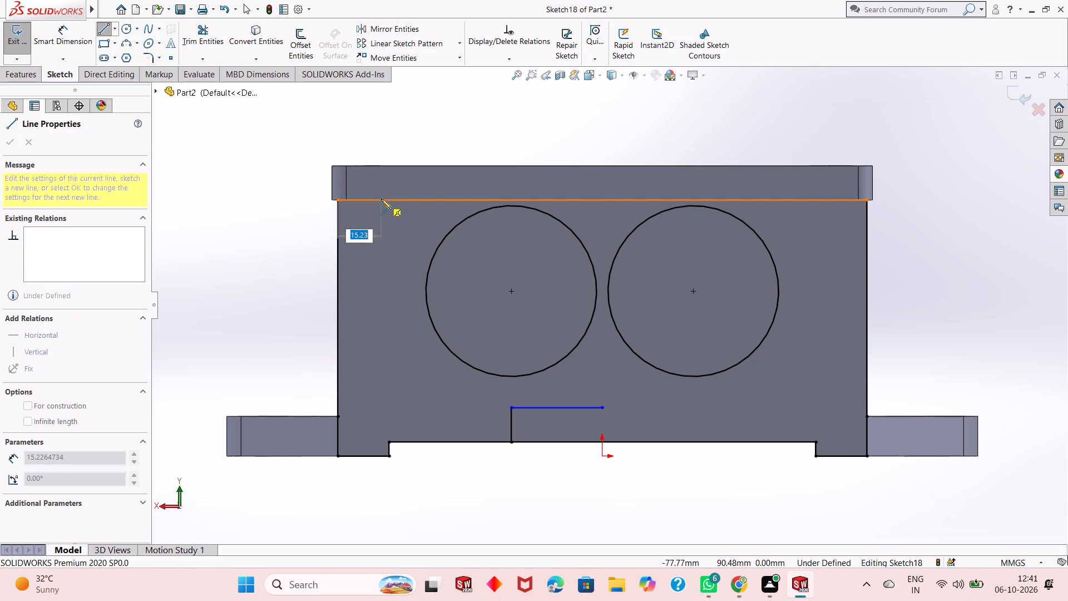
type("18")
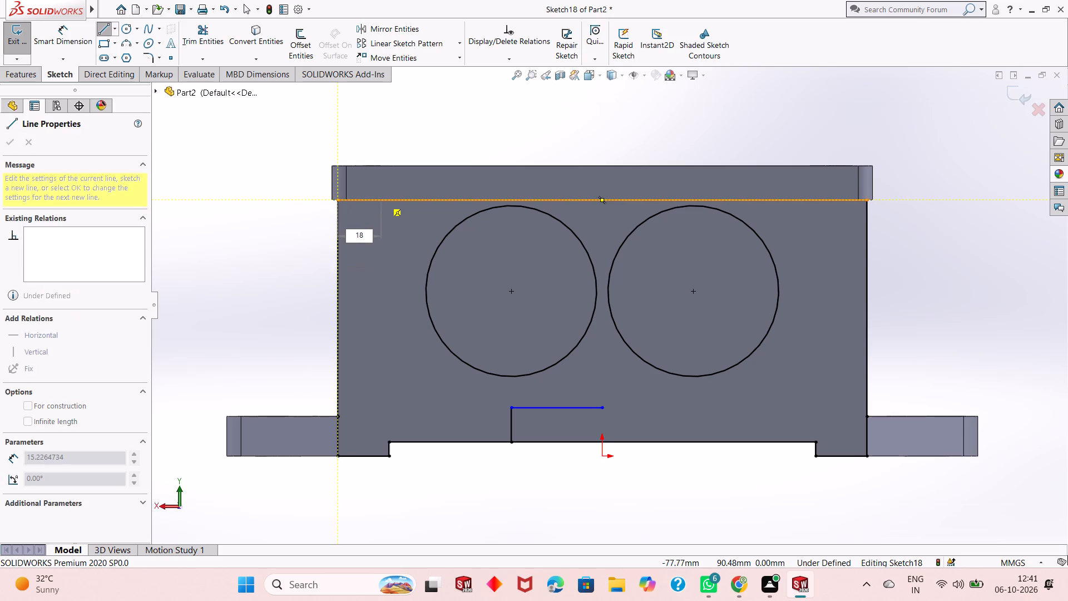
key("Return")
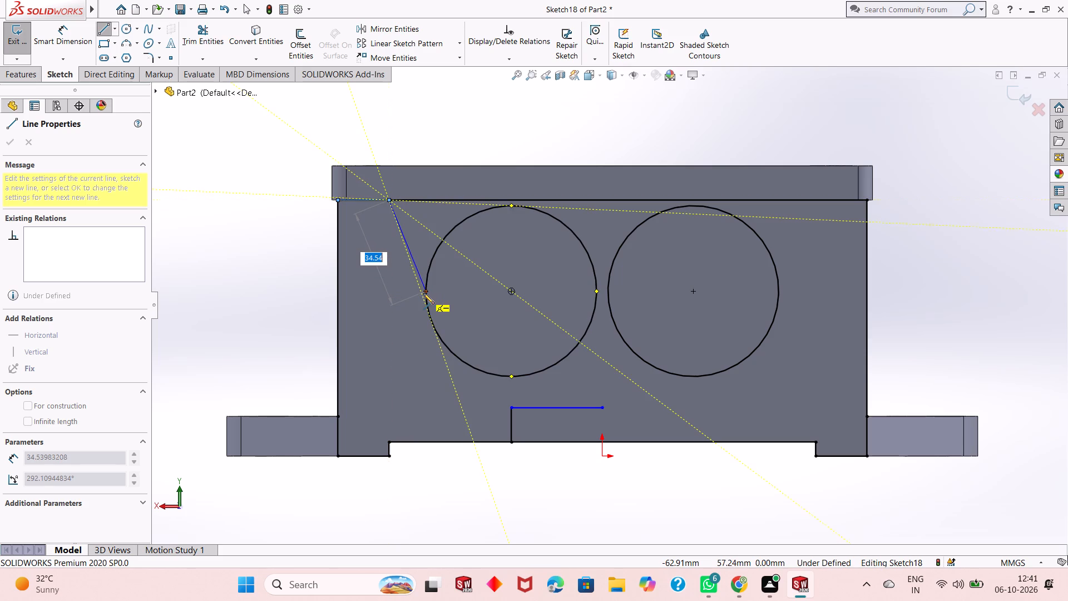
left_click(388, 292)
key("Escape")
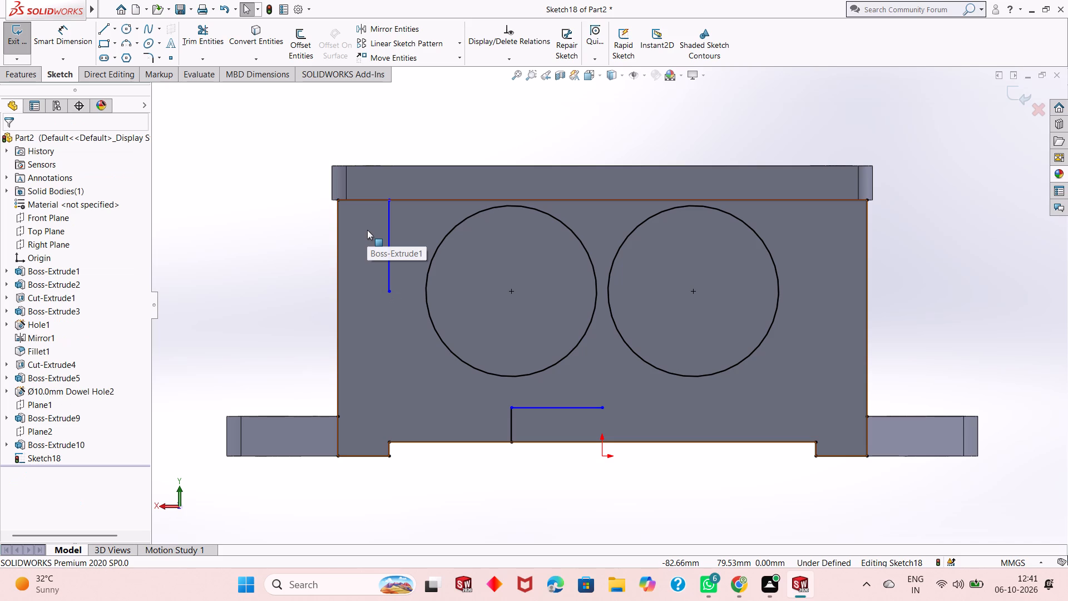
Sketch a 50 mm radius three-point arc joining the 32 mm vertical line's lower end to the horizontal line's outer end, bulging around the positive-X circle.
left_click(126, 45)
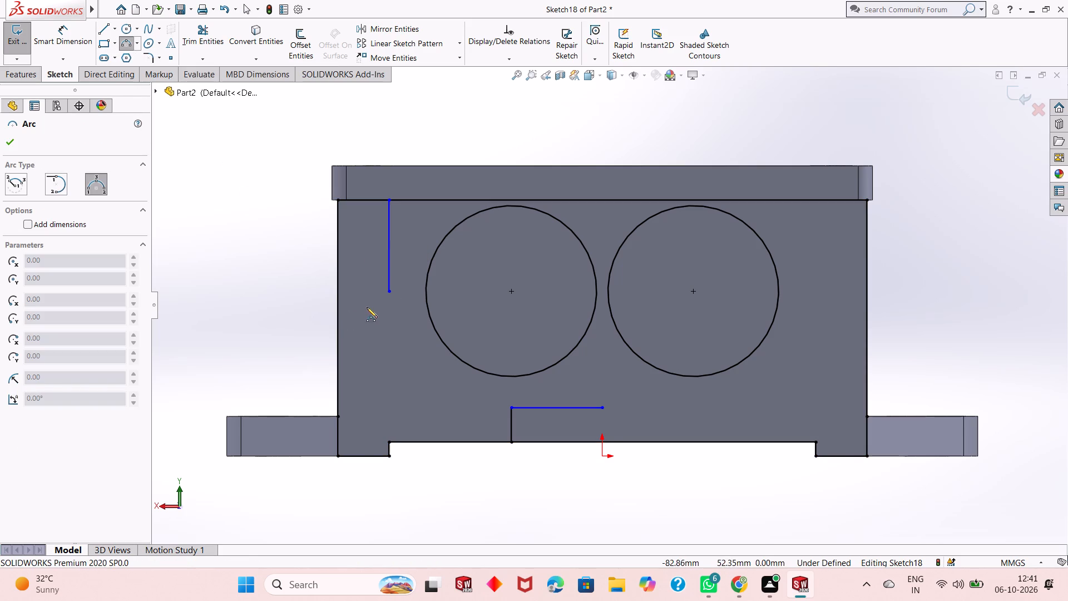
left_click(390, 291)
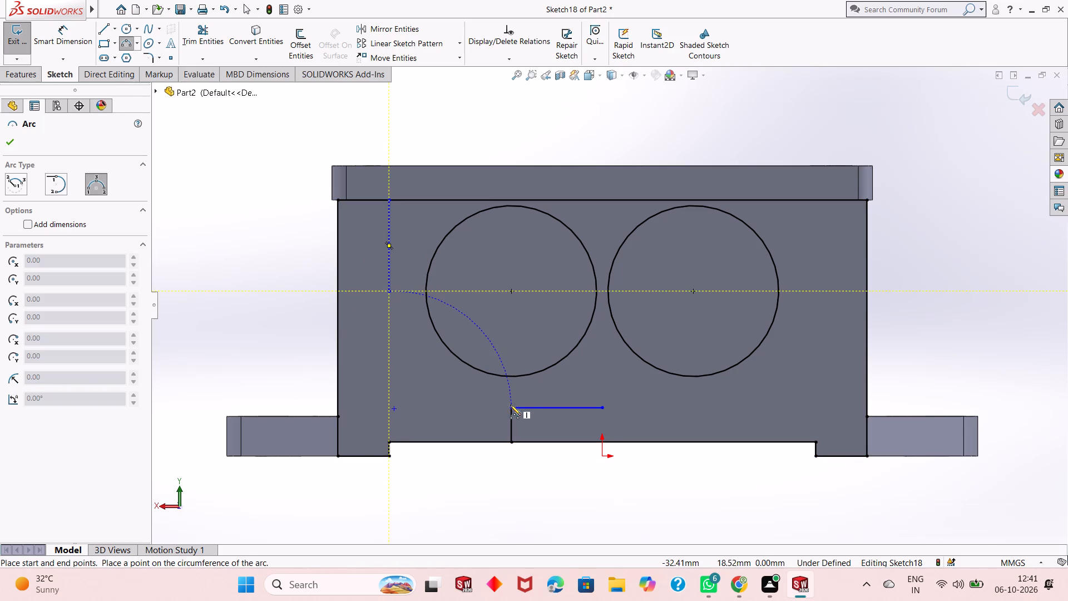
left_click(510, 407)
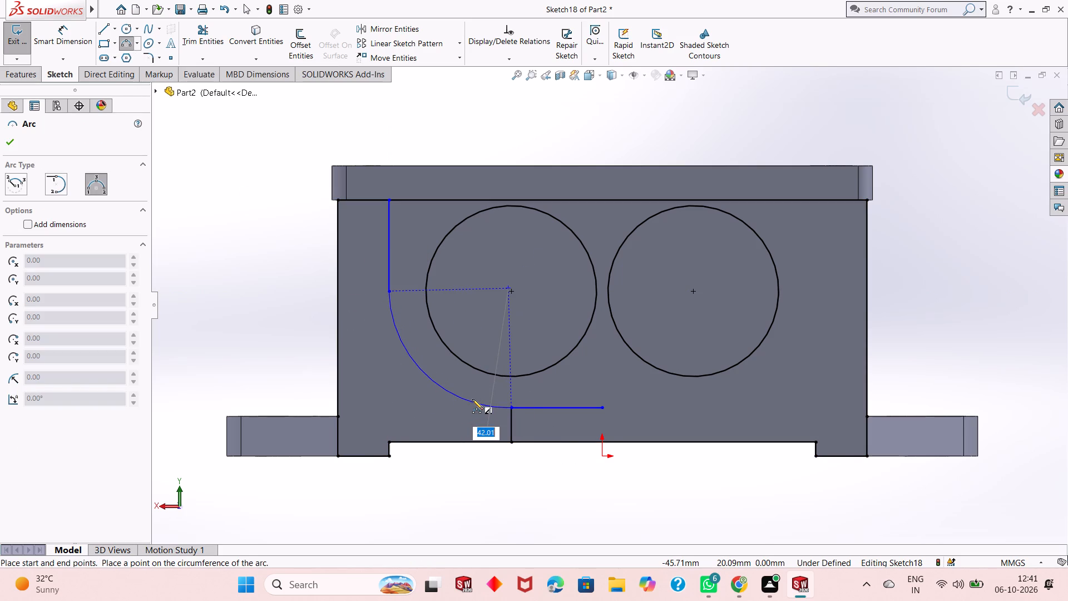
type("50")
key("Return")
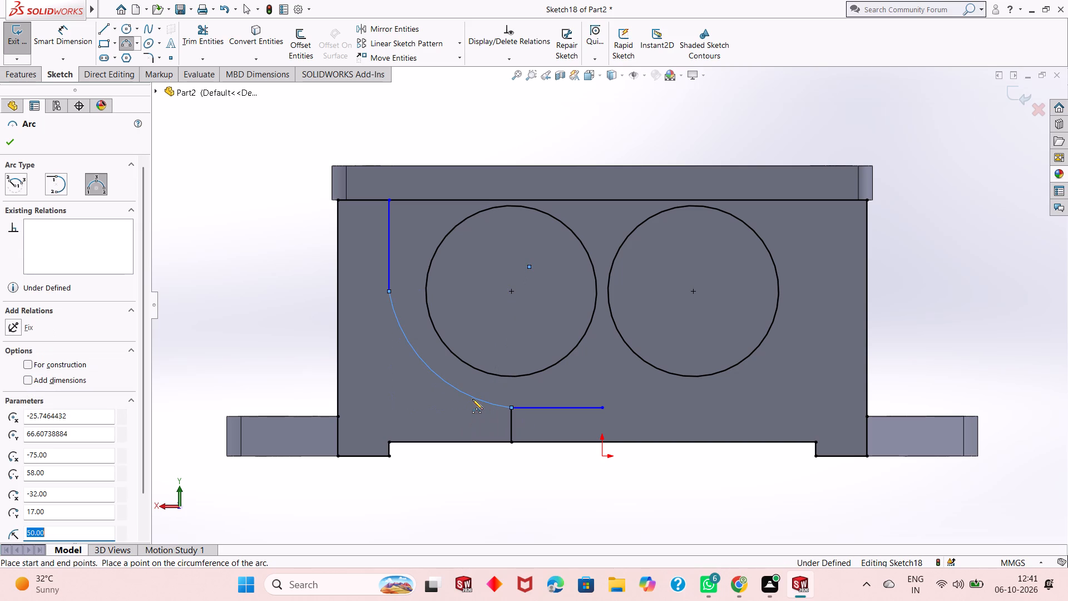
key("Escape")
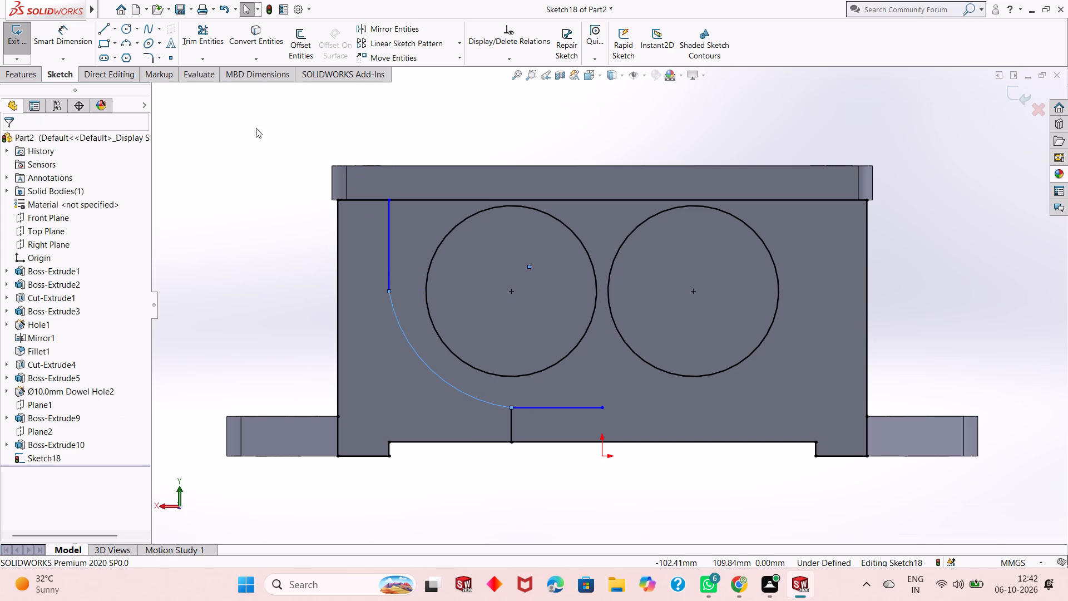
Dimension the arc's radius at 50 mm.
left_click(62, 31)
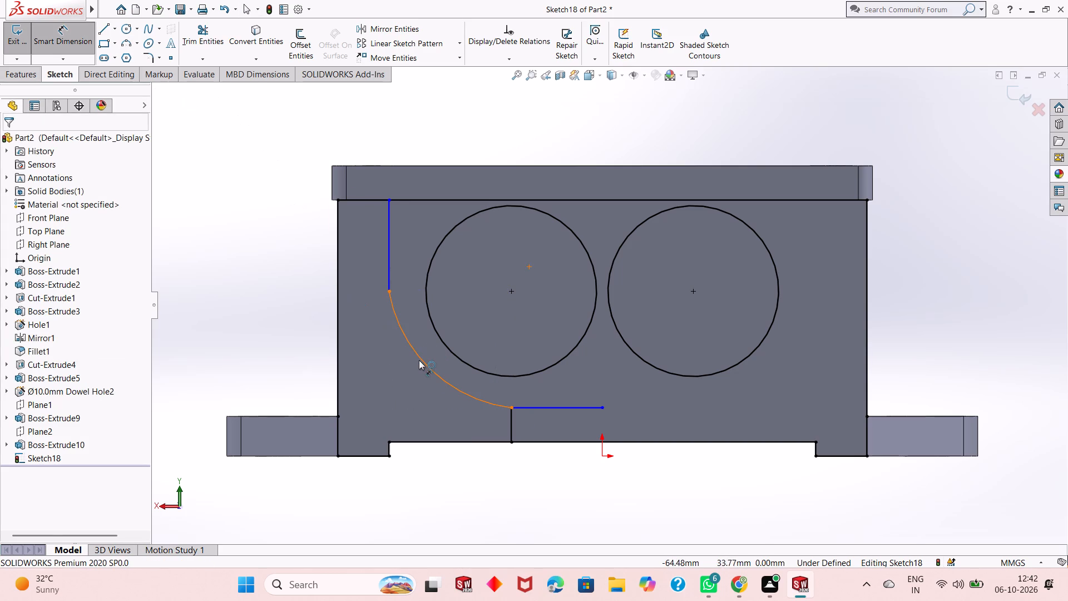
left_click(419, 360)
left_click(388, 396)
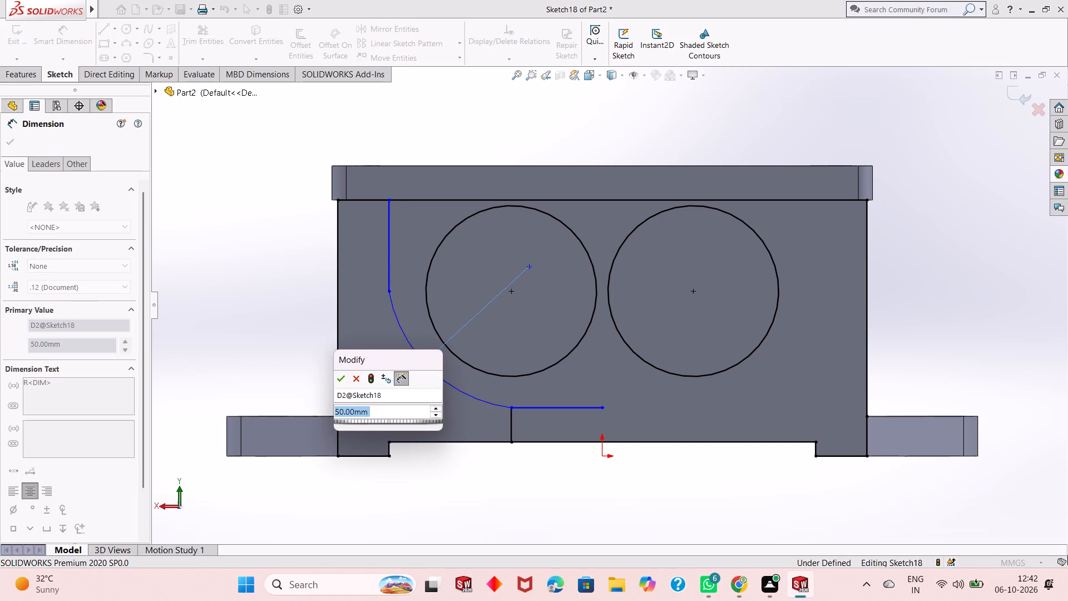
key("Return")
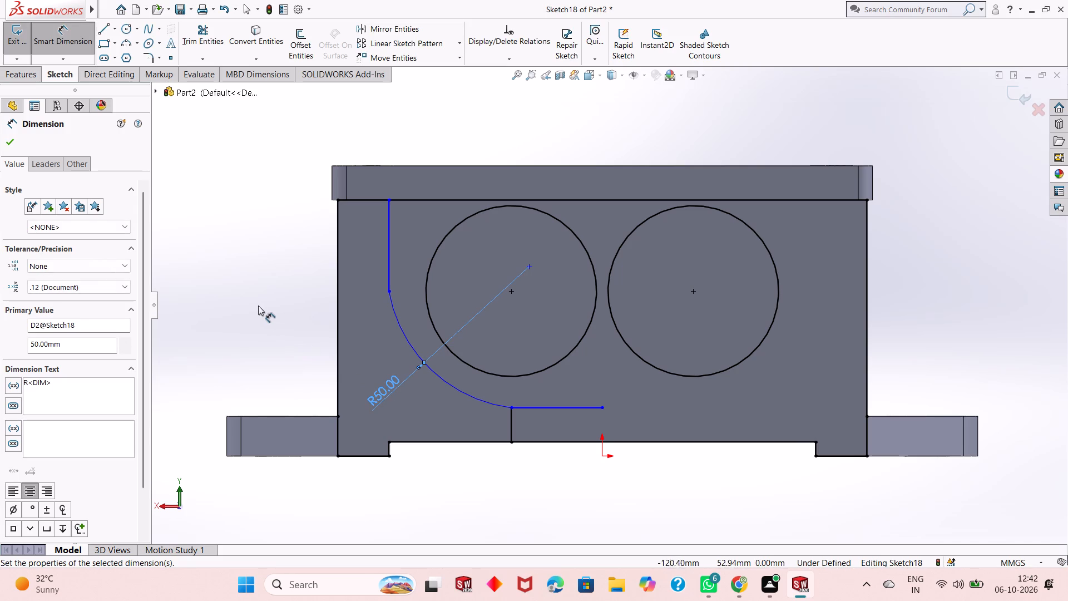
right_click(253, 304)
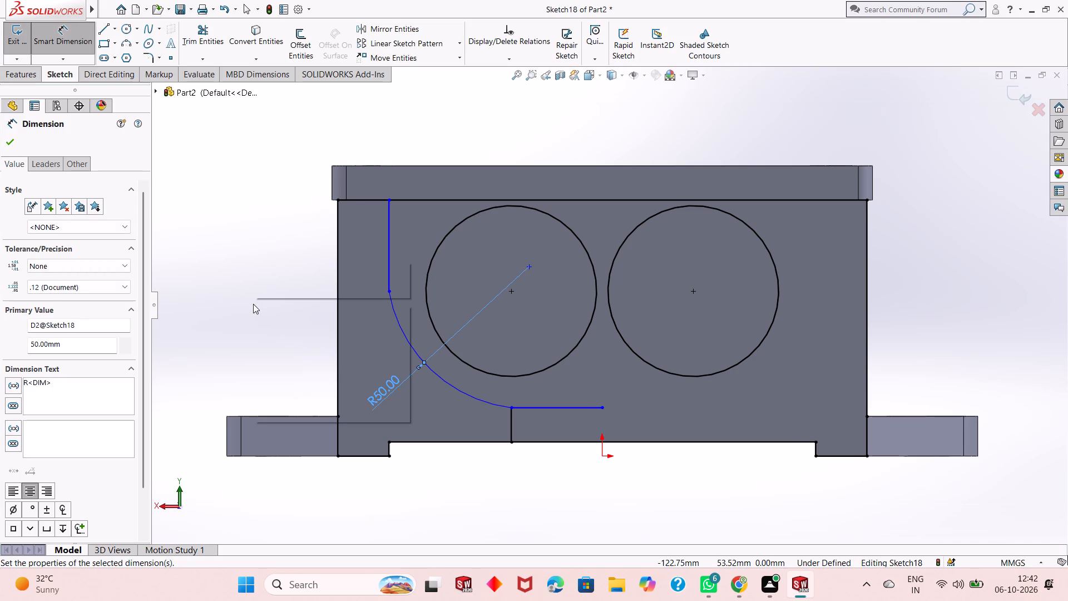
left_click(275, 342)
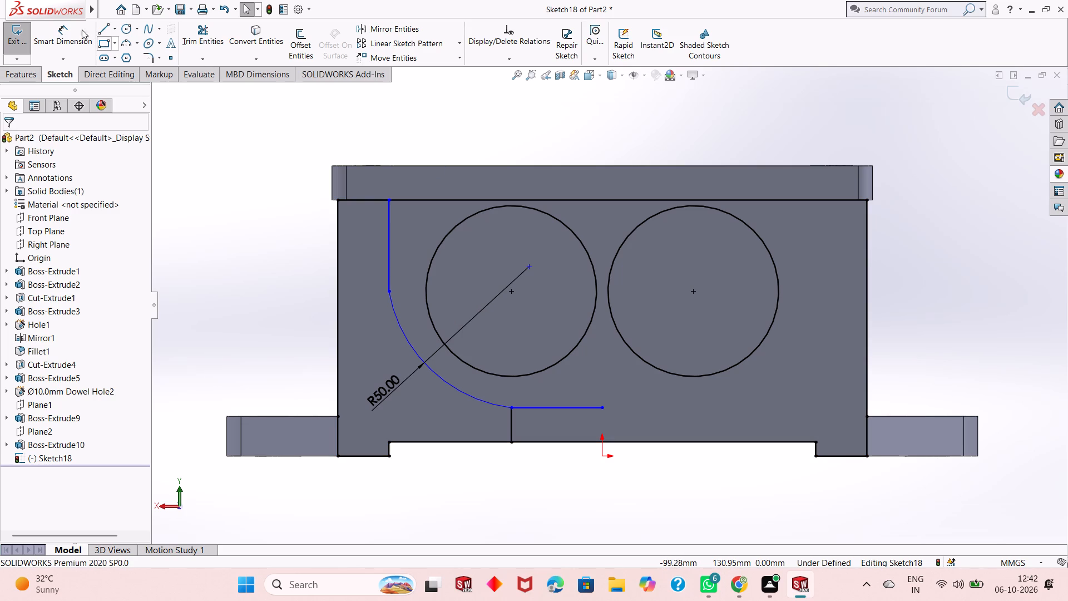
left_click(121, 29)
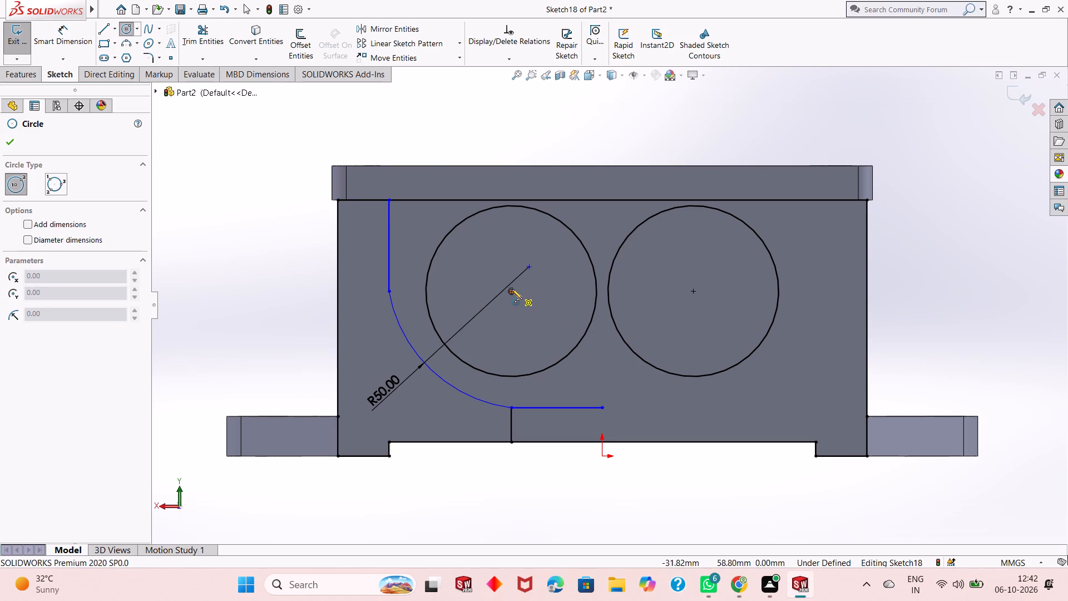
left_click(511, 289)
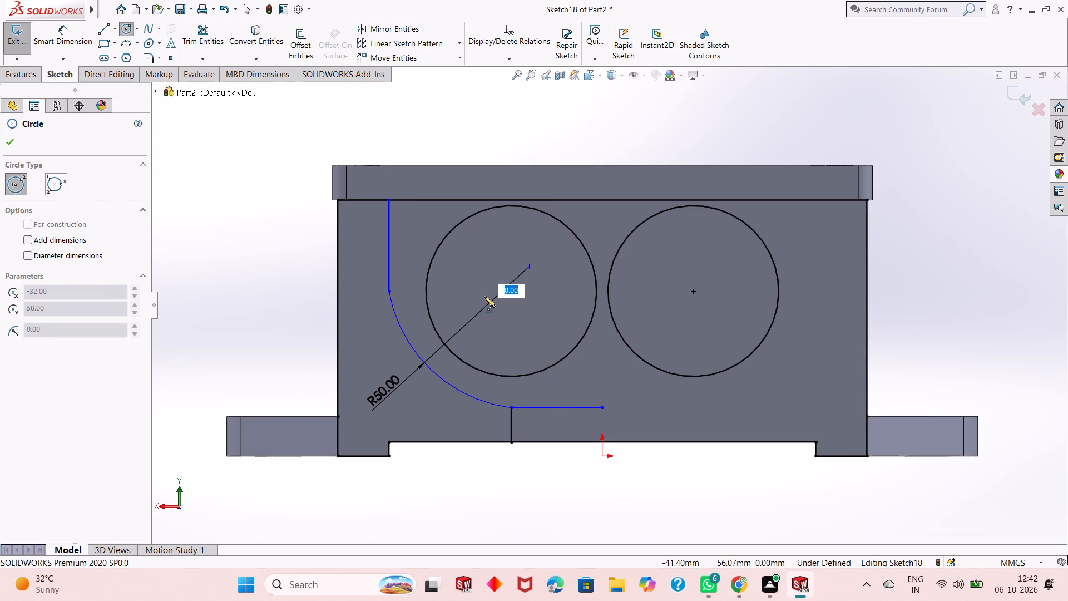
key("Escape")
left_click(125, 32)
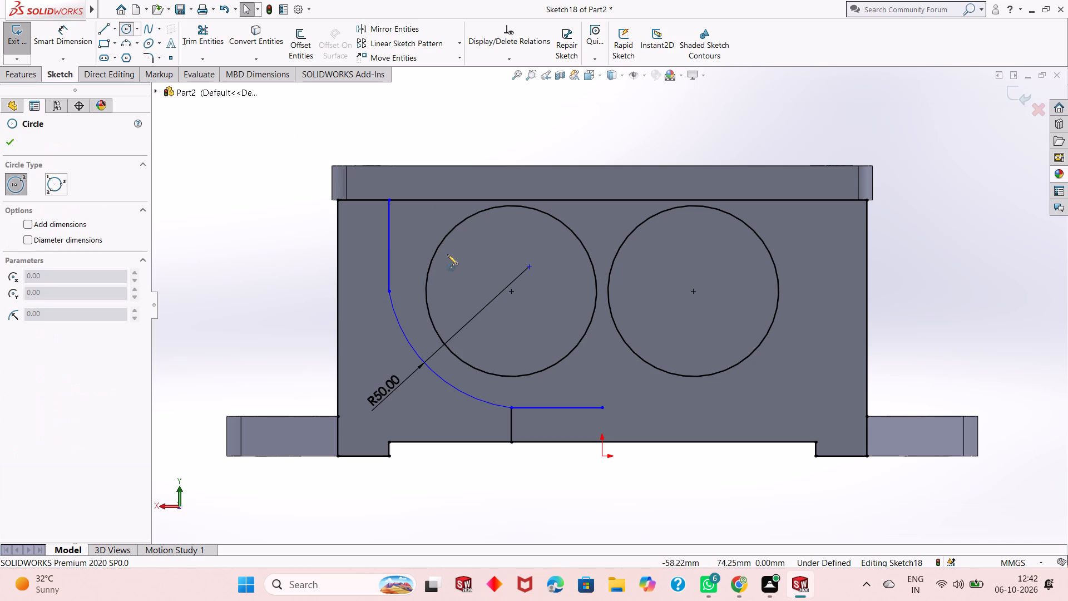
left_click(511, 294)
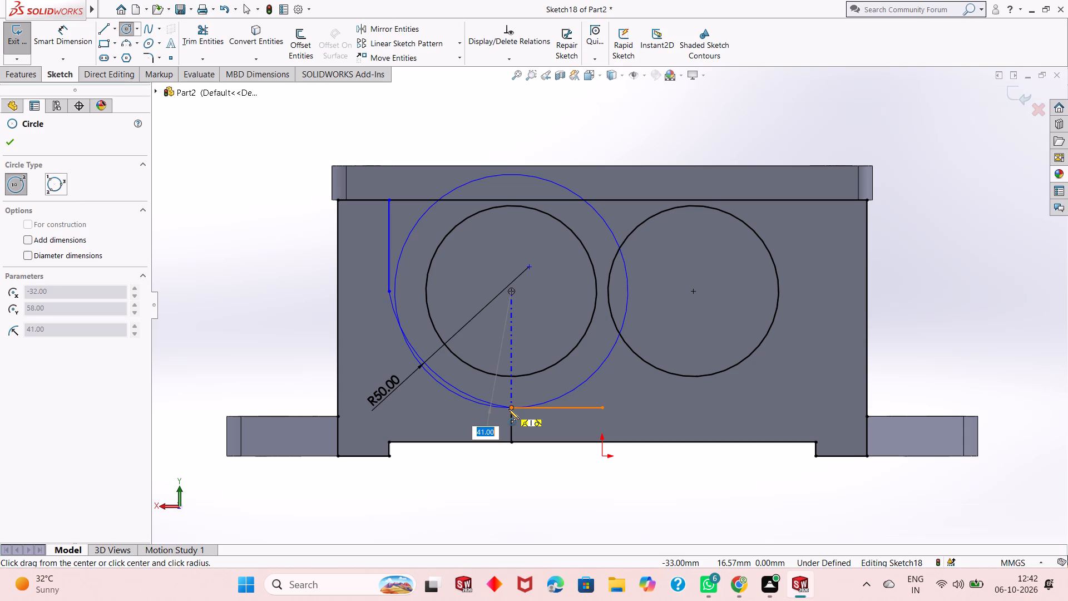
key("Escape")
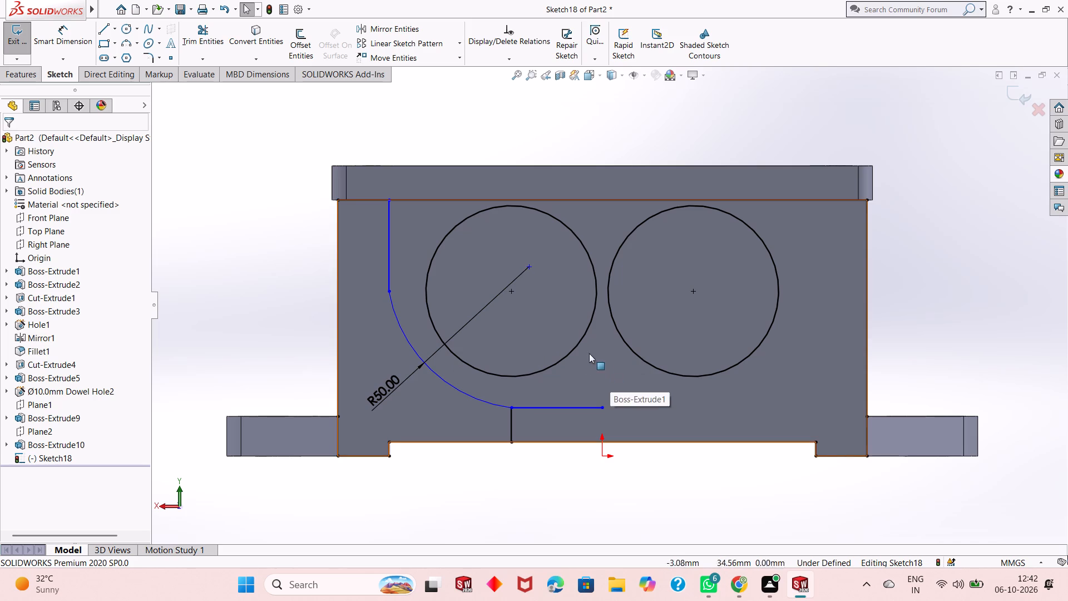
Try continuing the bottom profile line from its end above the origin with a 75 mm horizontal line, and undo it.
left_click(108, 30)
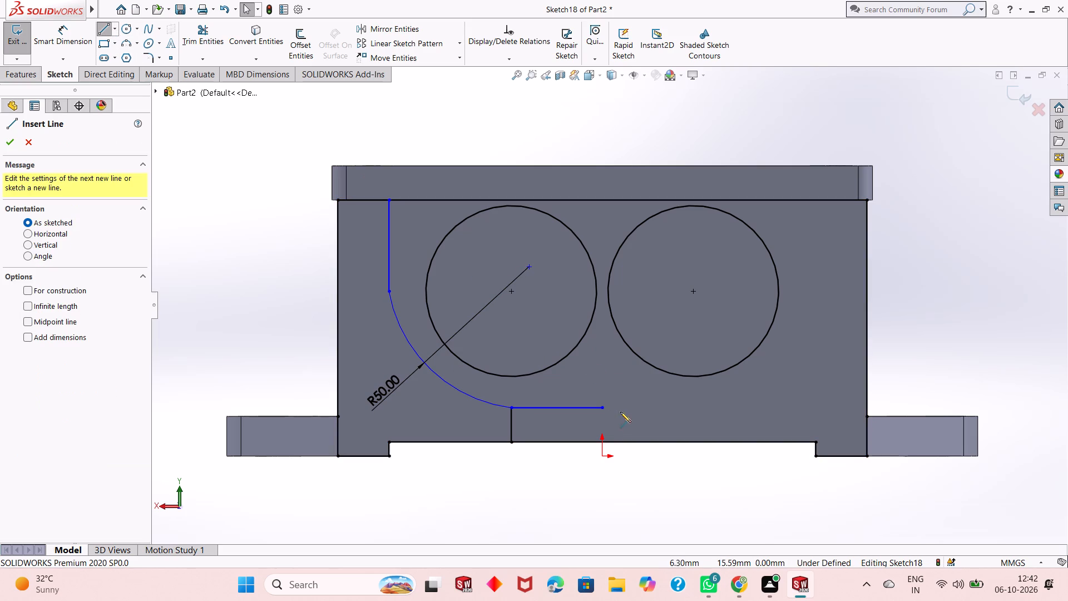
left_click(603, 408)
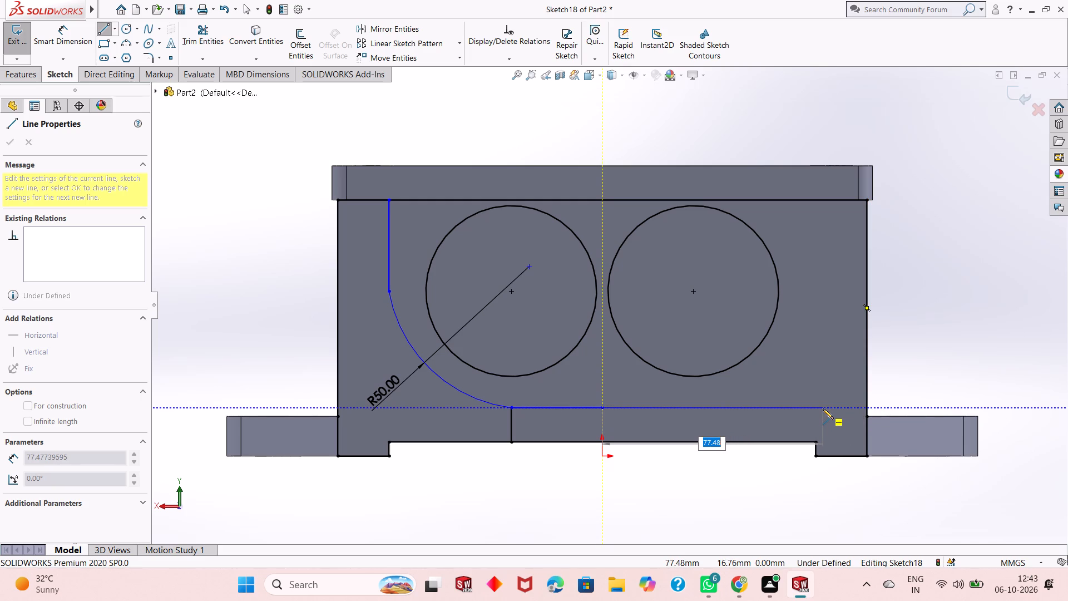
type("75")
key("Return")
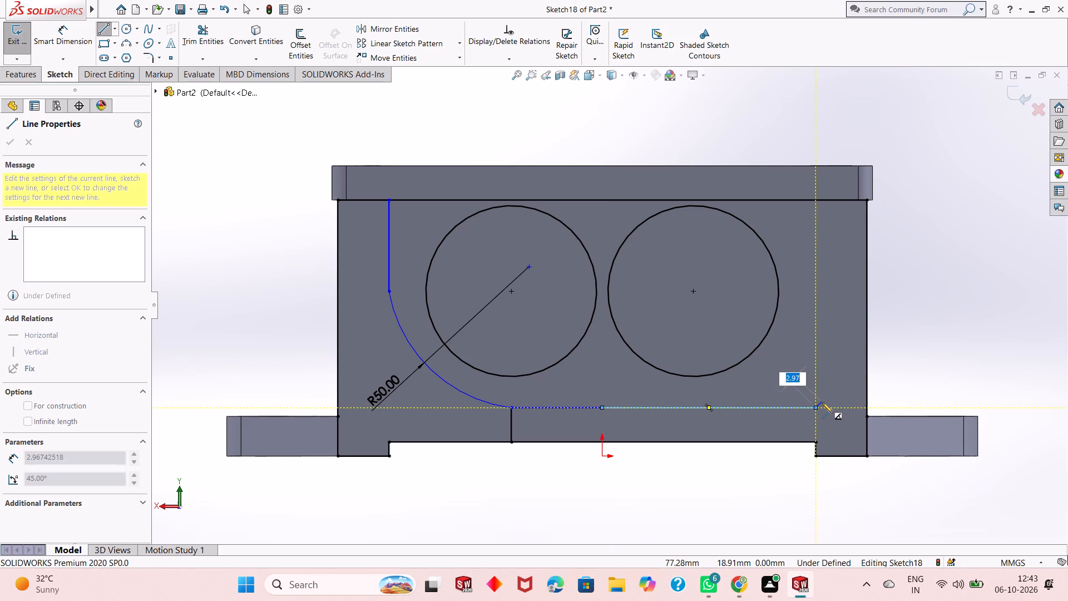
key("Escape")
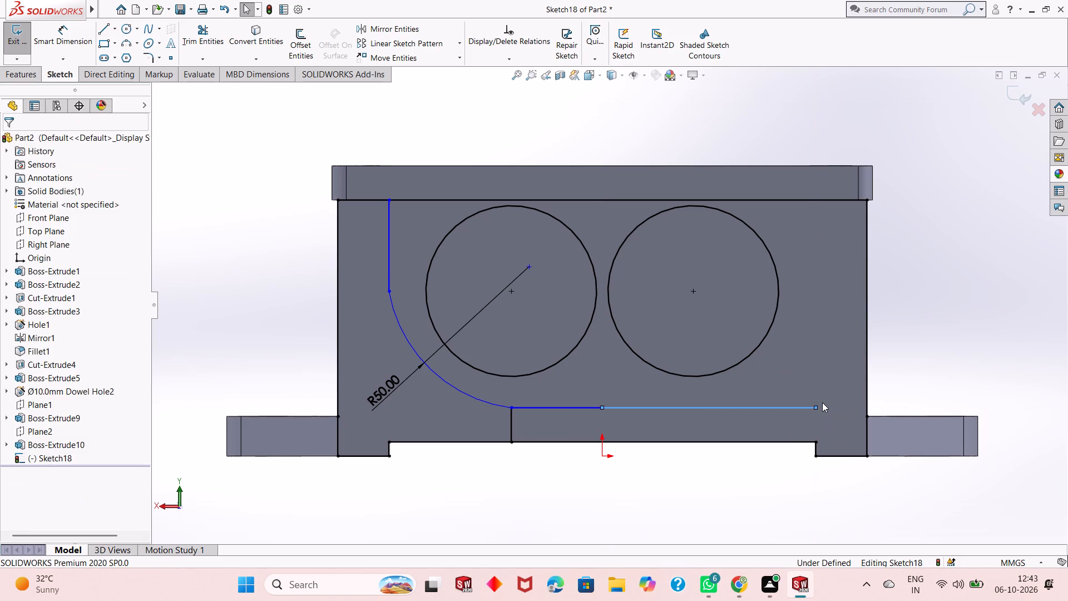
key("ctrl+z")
Sketch a 32 mm horizontal line from the bottom profile line's end above the origin to beneath the negative-X circle's centre.
left_click(105, 33)
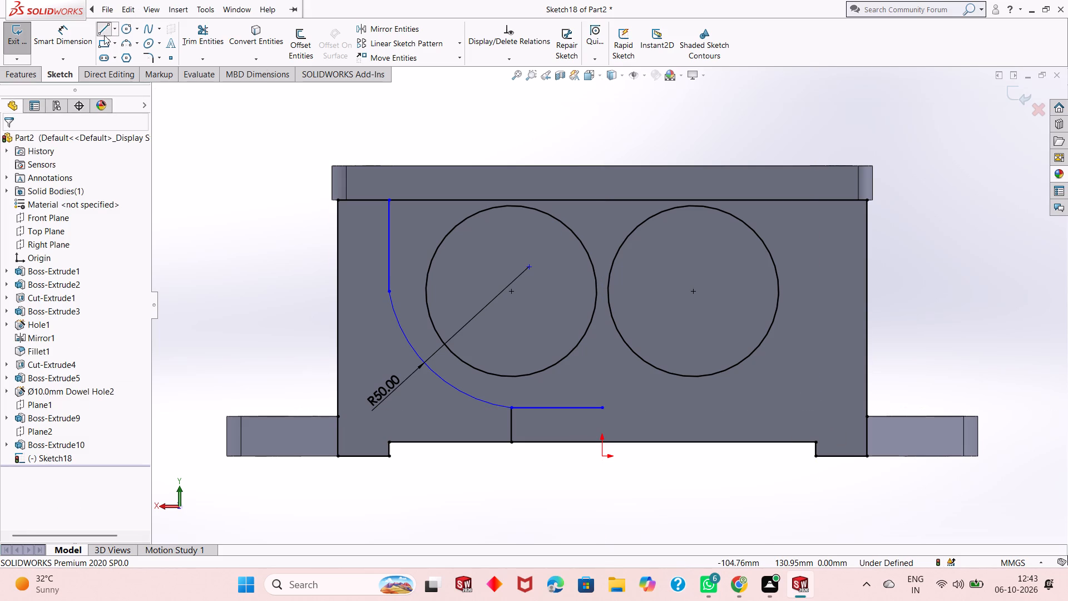
left_click(601, 410)
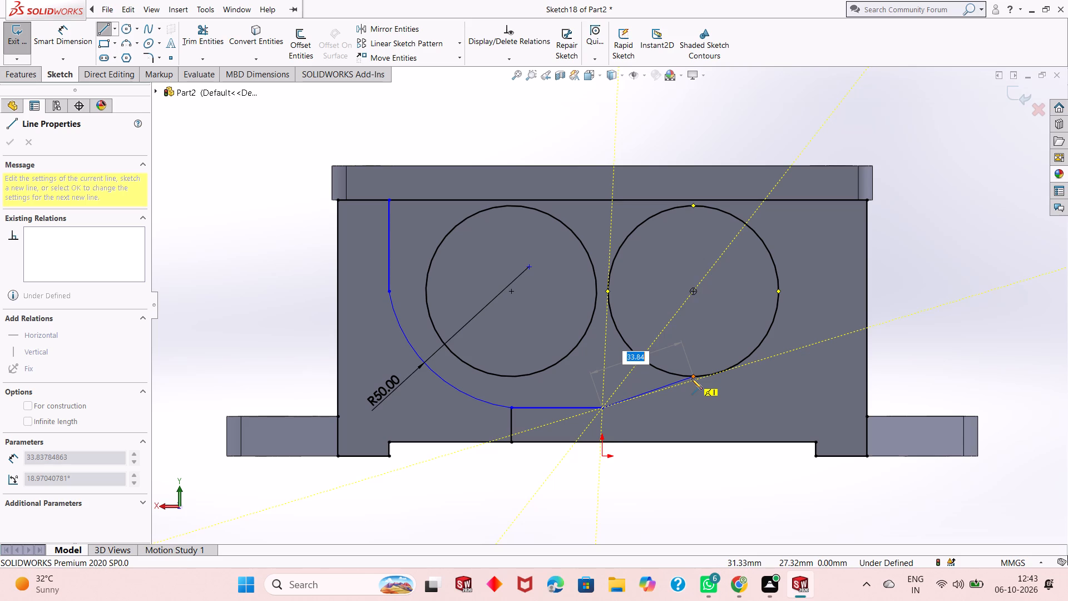
left_click(694, 407)
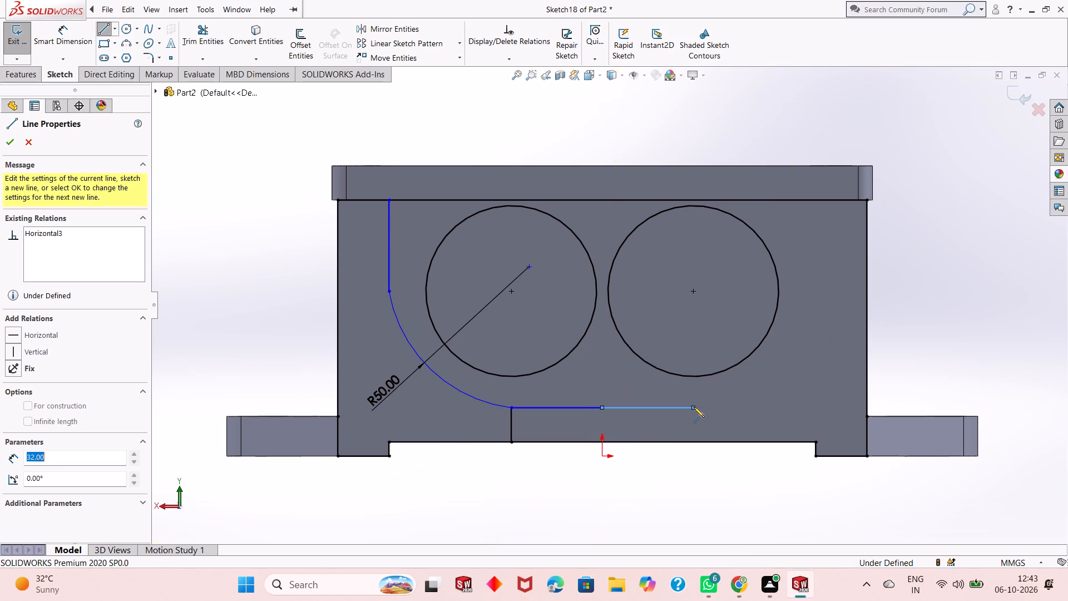
key("Escape")
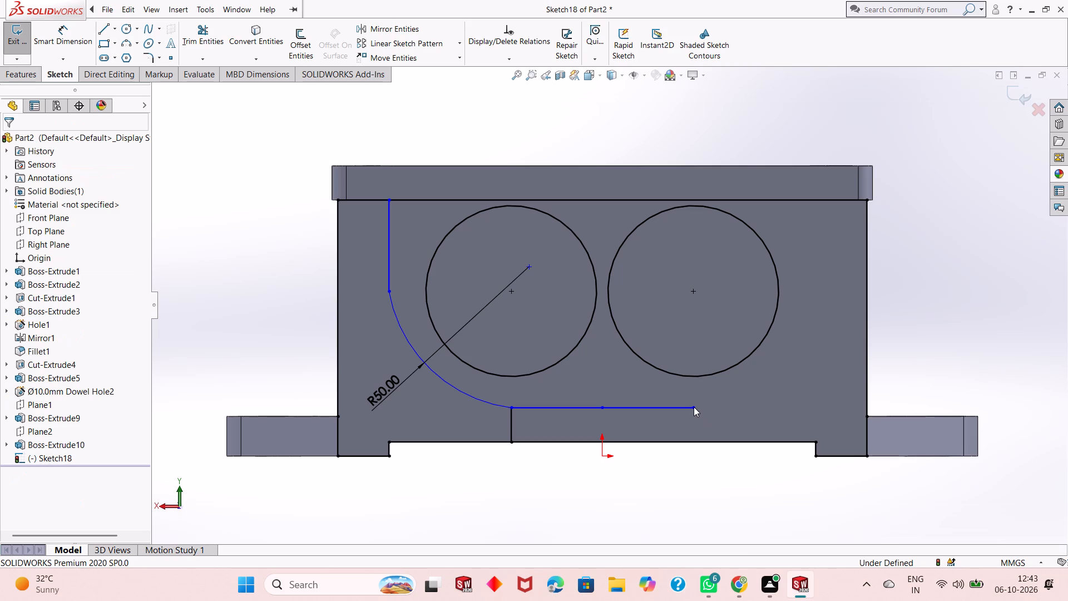
Sketch an 18 mm line along the wall's top edge from its negative-X corner, continuing with a 32 mm vertical line downward.
left_click(103, 31)
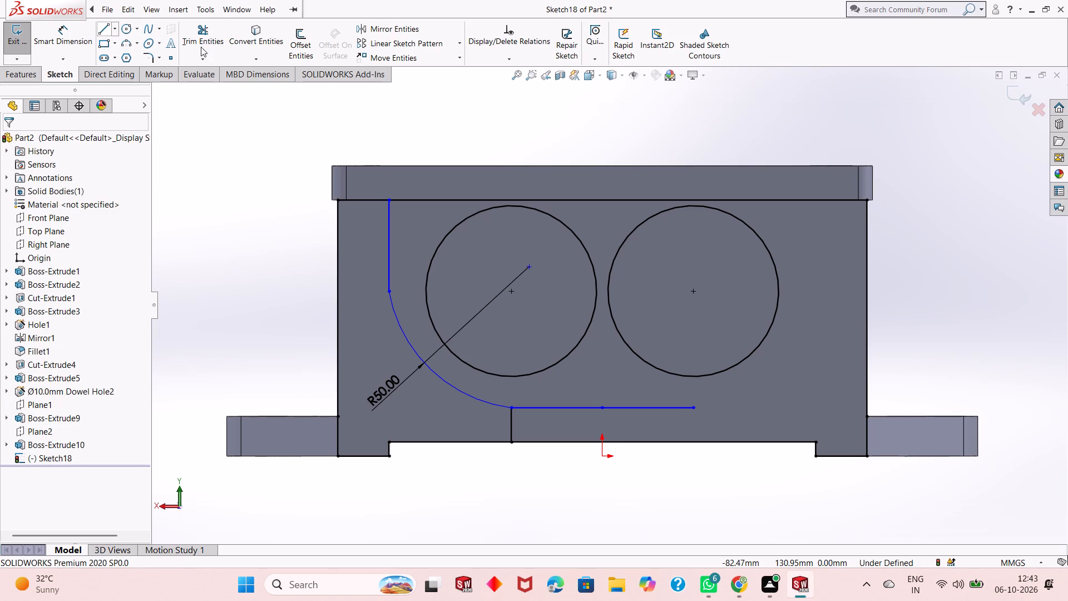
left_click(869, 201)
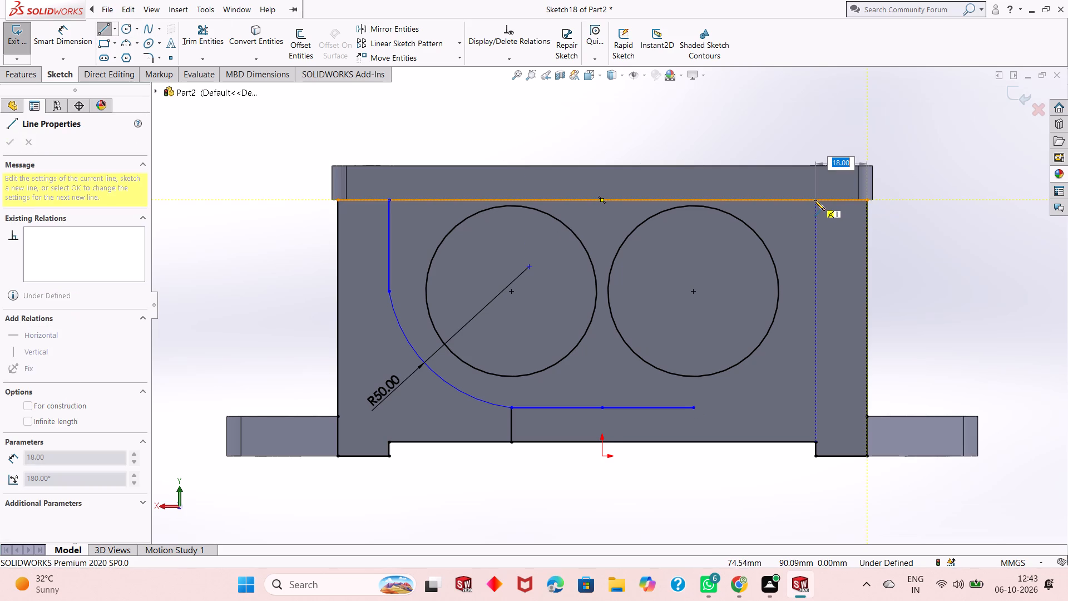
left_click(814, 200)
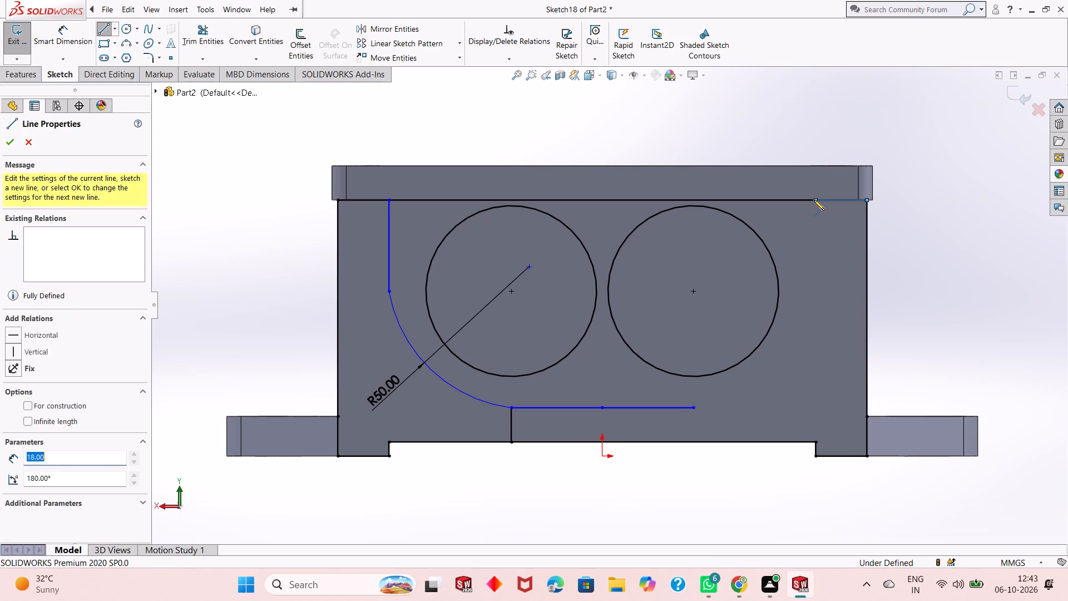
left_click(818, 292)
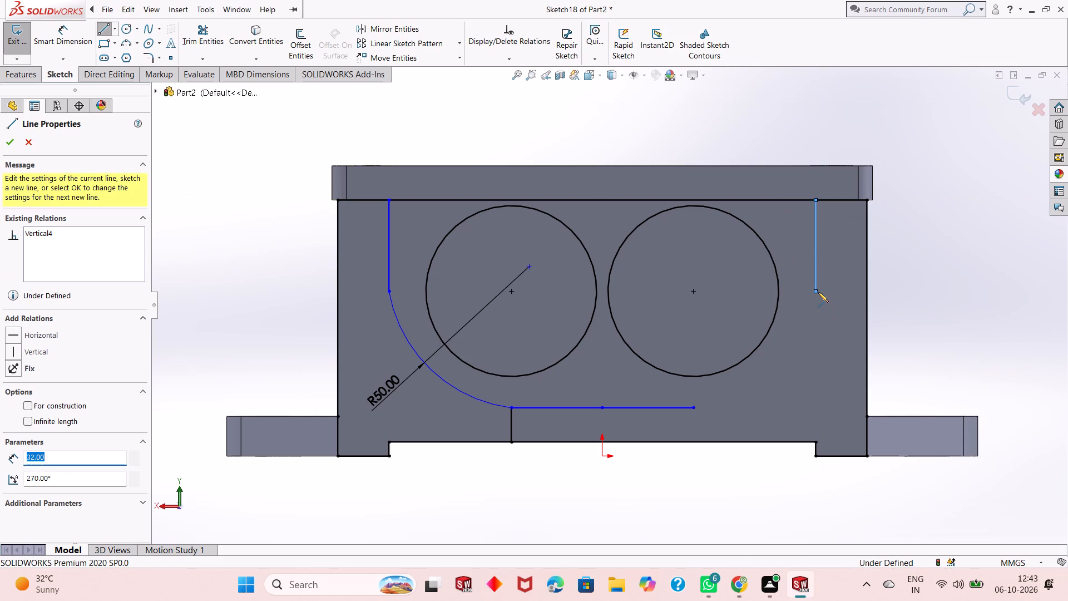
key("Escape")
key("Escape")
left_click(337, 145)
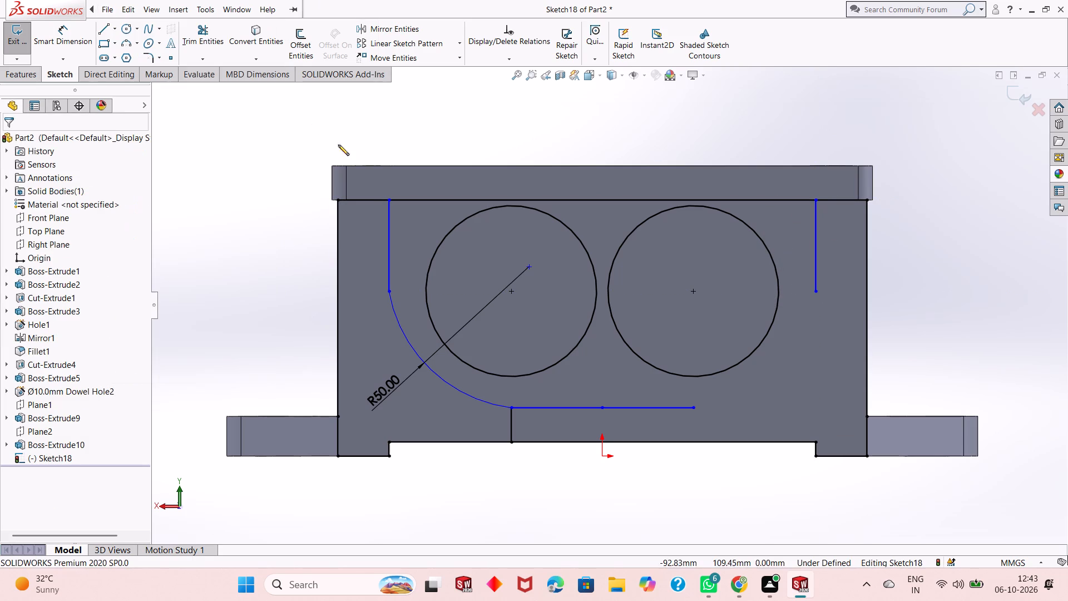
Delete the two 18 mm sketch lines along the wall's top edge.
left_click(359, 199)
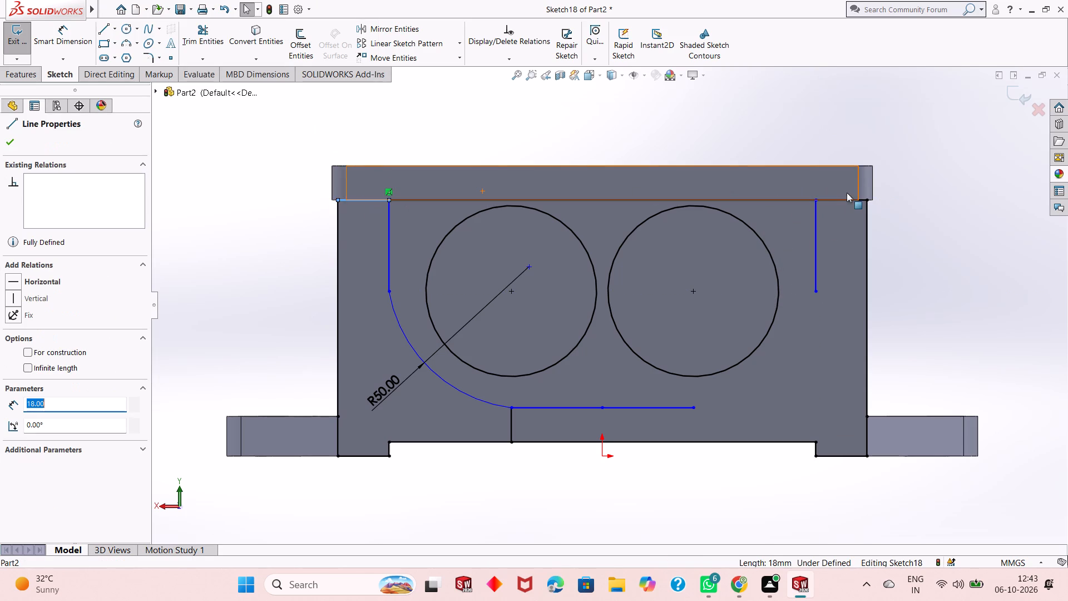
left_click(847, 198, "ctrl")
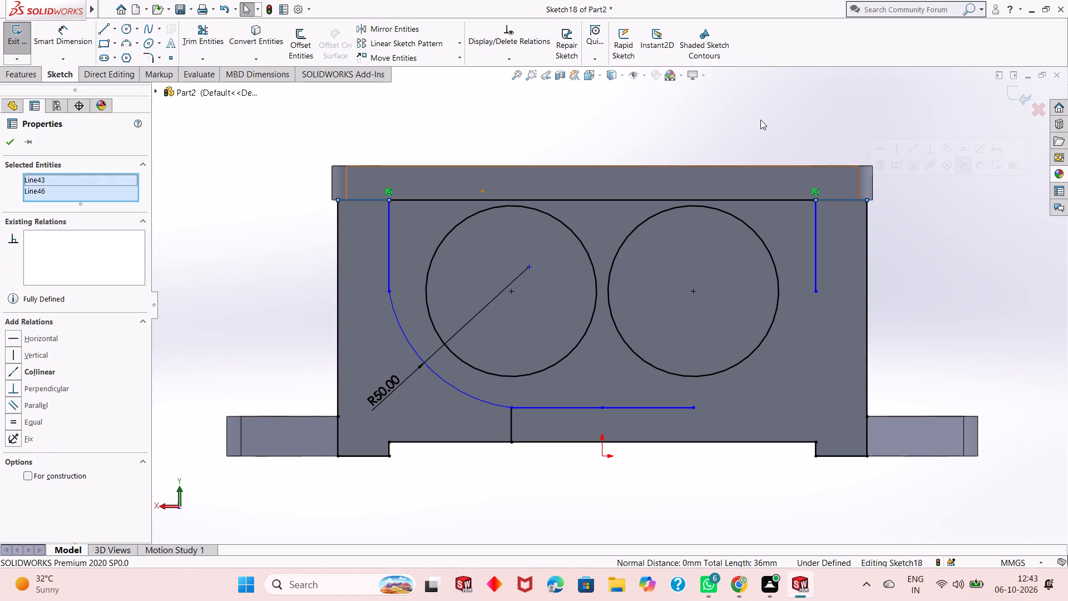
right_click(760, 120)
left_click(806, 270)
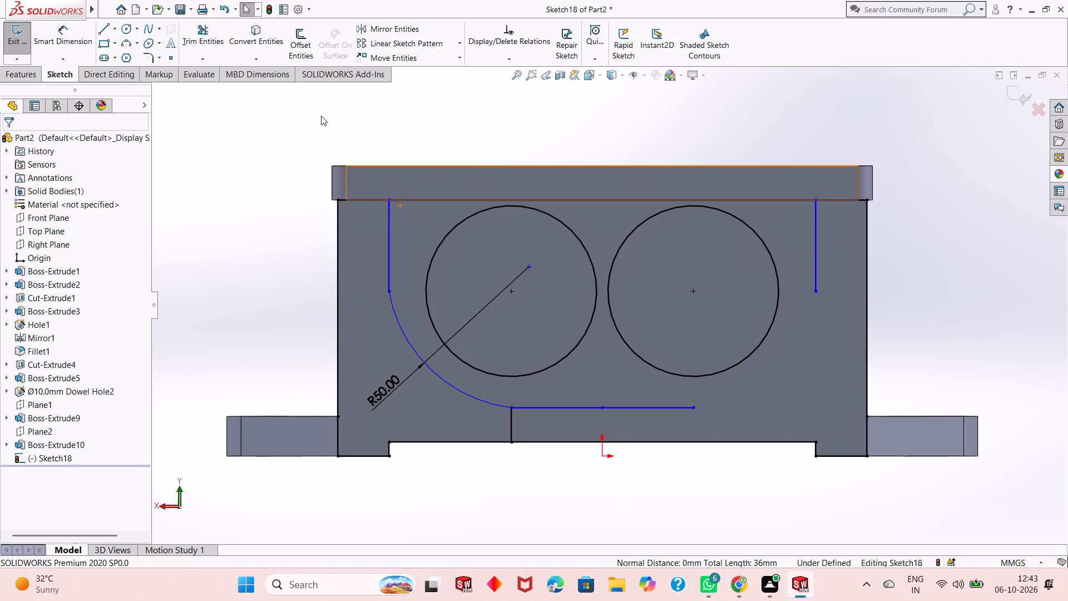
Delete the ten sketch lines outlining the wall face, including the top, both sides, the feet and the bottom slot edges.
middle_click_drag(255, 280, 265, 292)
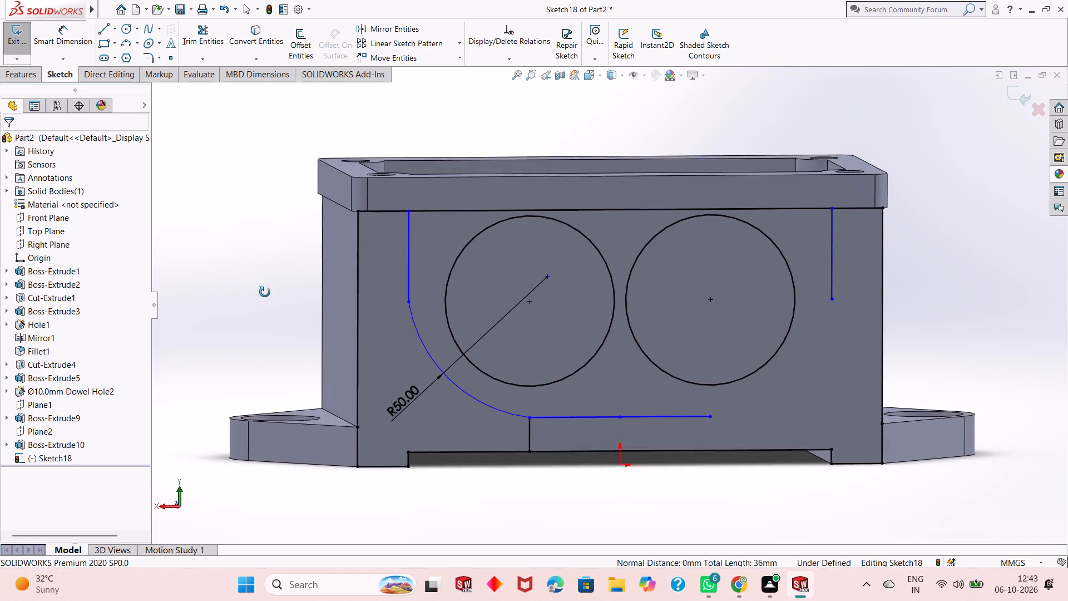
middle_click_drag(265, 292, 266, 302)
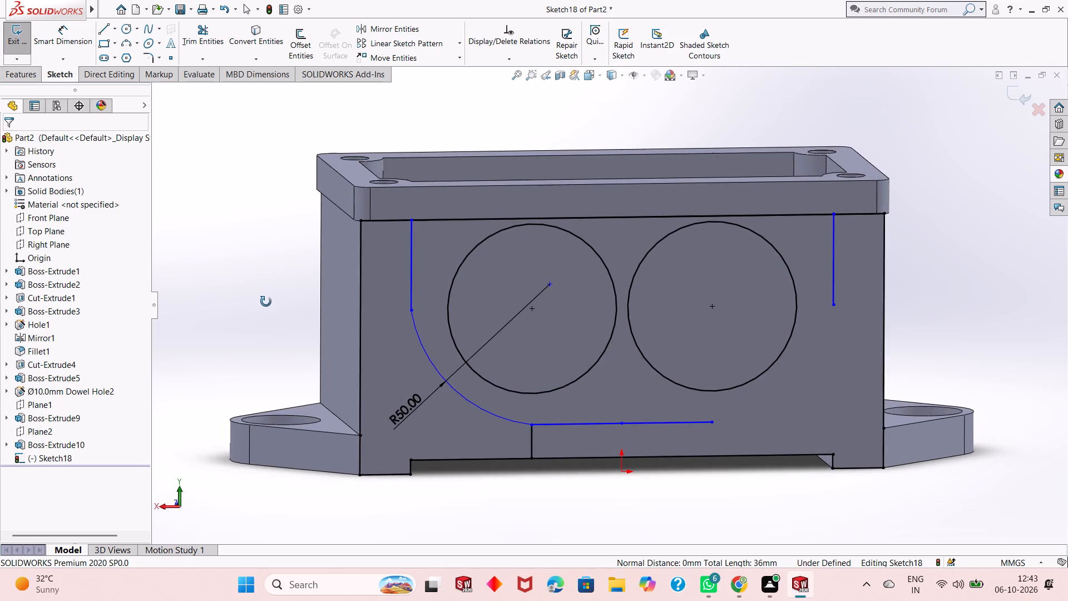
middle_click_drag(266, 302, 248, 315)
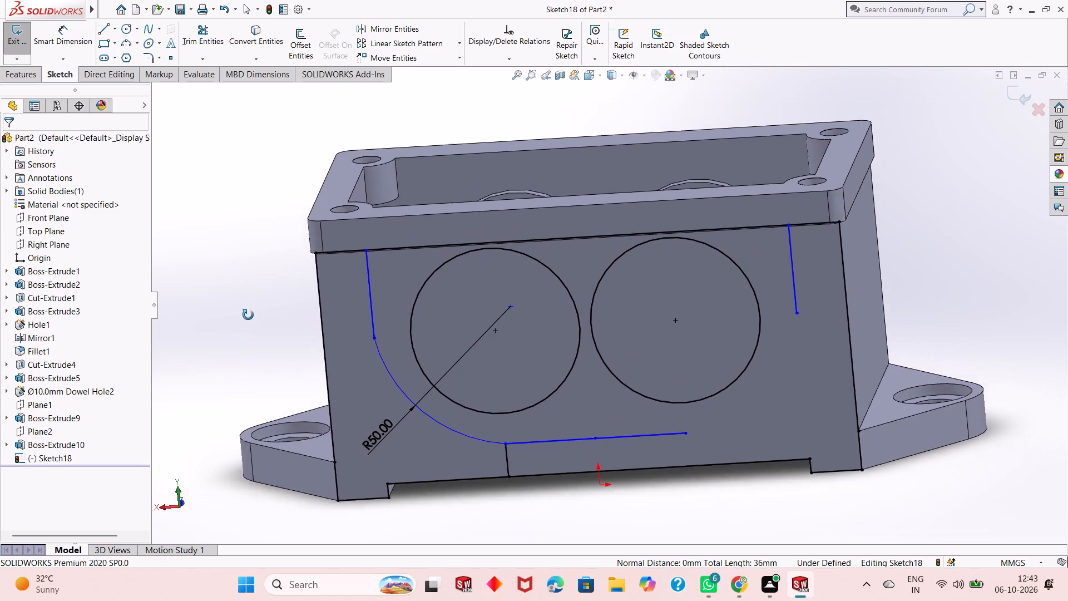
middle_click_drag(248, 315, 239, 269)
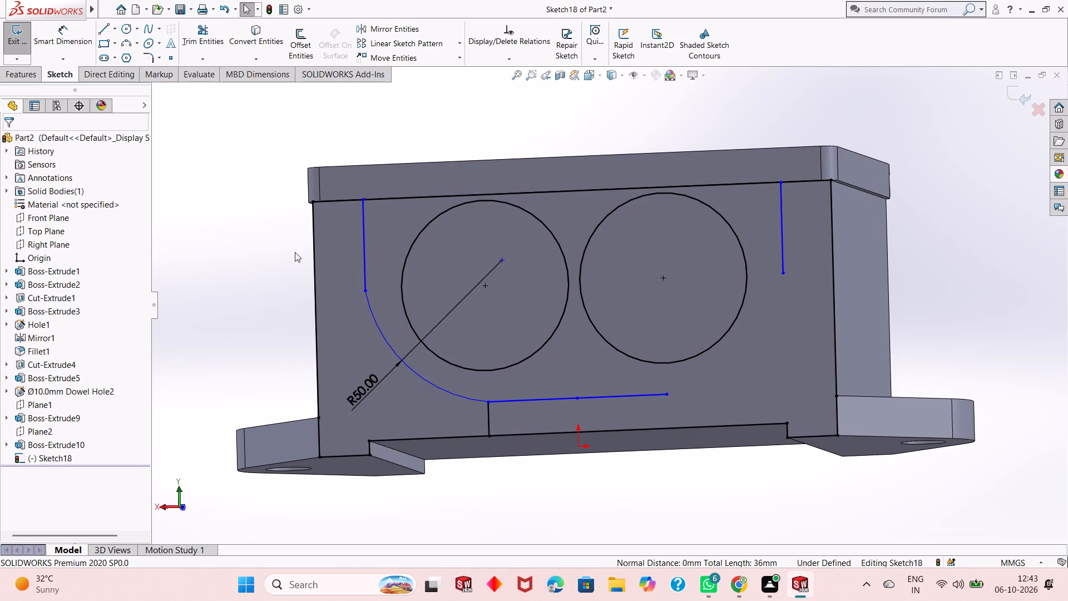
left_click(313, 229)
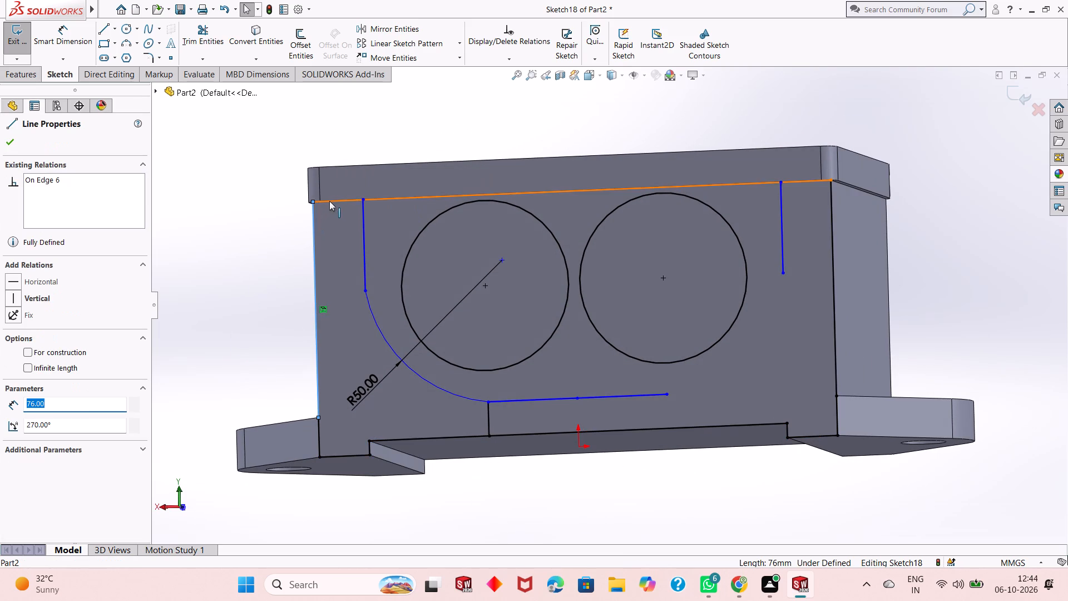
left_click(329, 201, "ctrl")
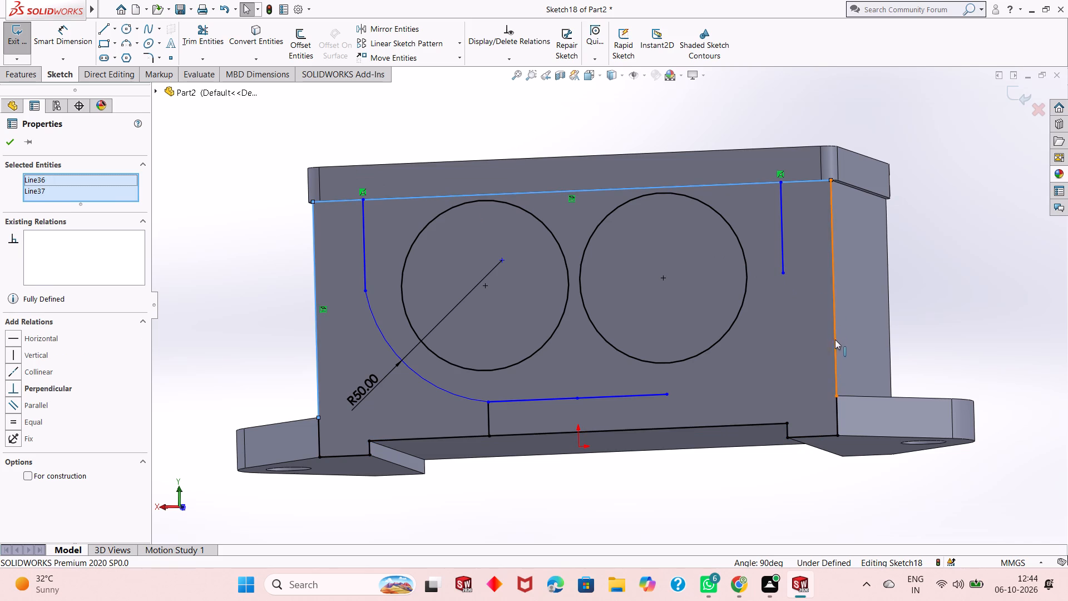
left_click(839, 346, "ctrl")
left_click(819, 435, "ctrl")
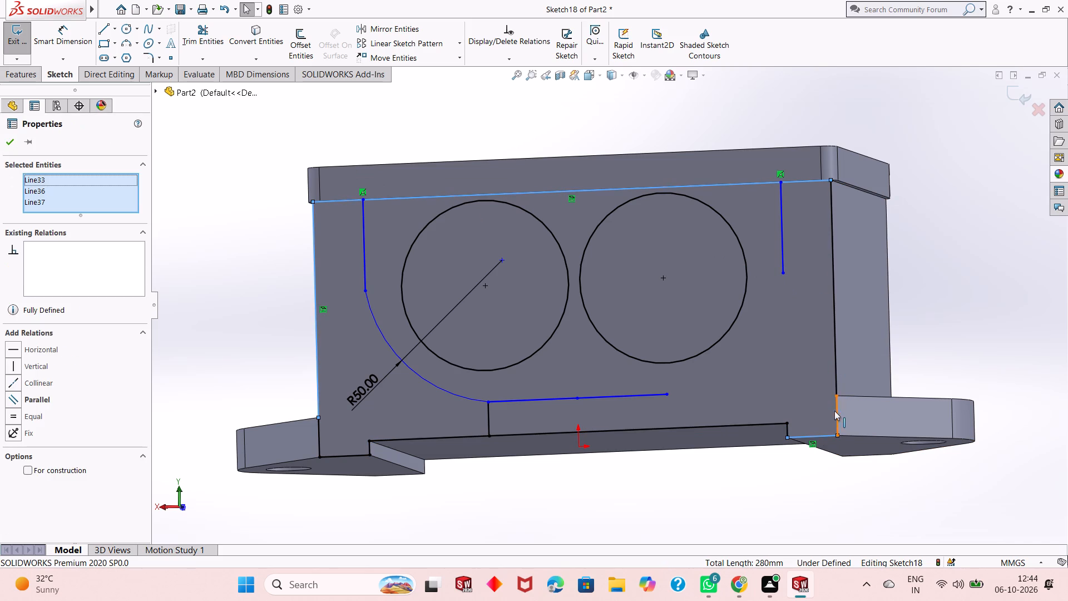
left_click(835, 408, "ctrl")
left_click(836, 381, "ctrl")
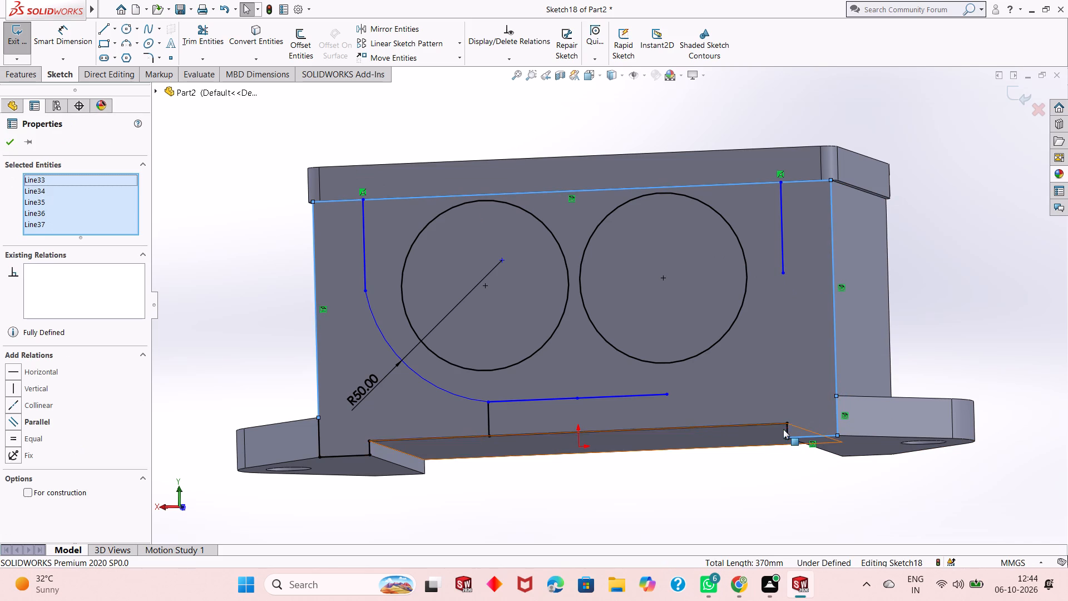
left_click(788, 429, "ctrl")
left_click(764, 425, "ctrl")
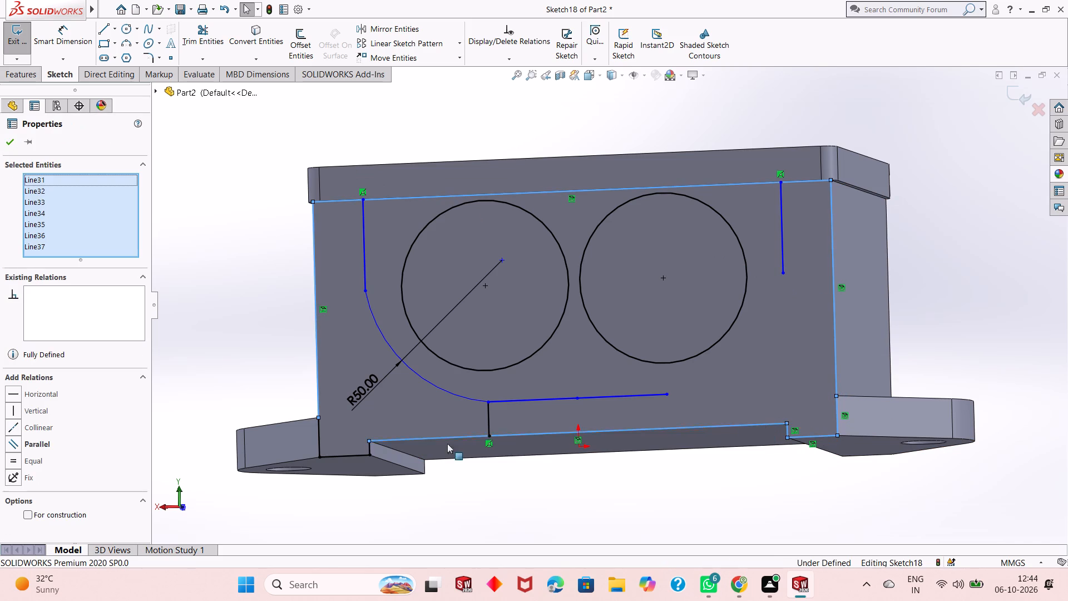
left_click(369, 446, "ctrl")
left_click(364, 454, "ctrl")
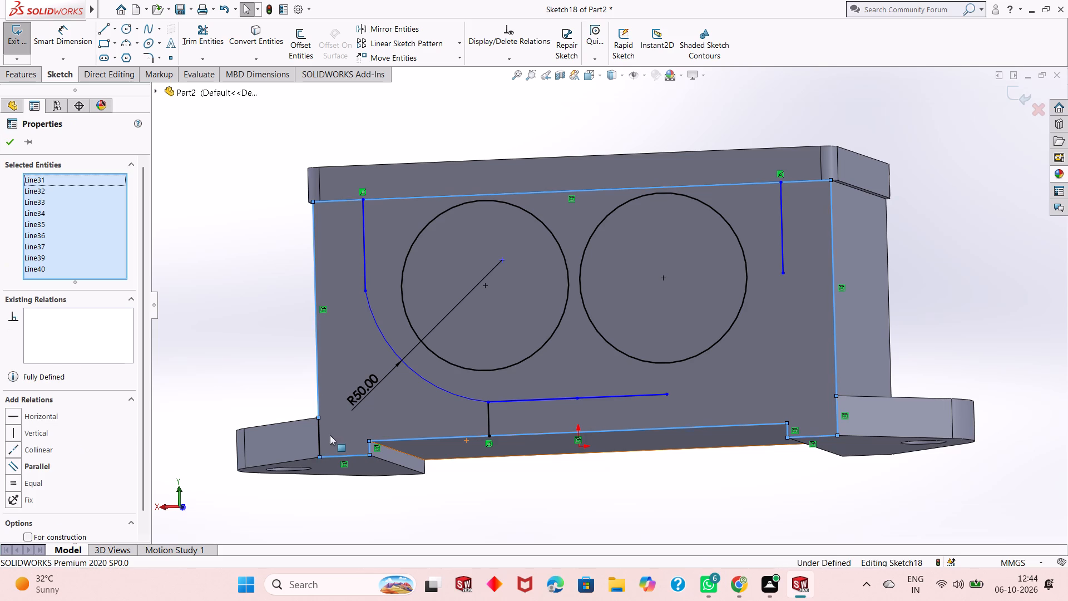
left_click(319, 433, "ctrl")
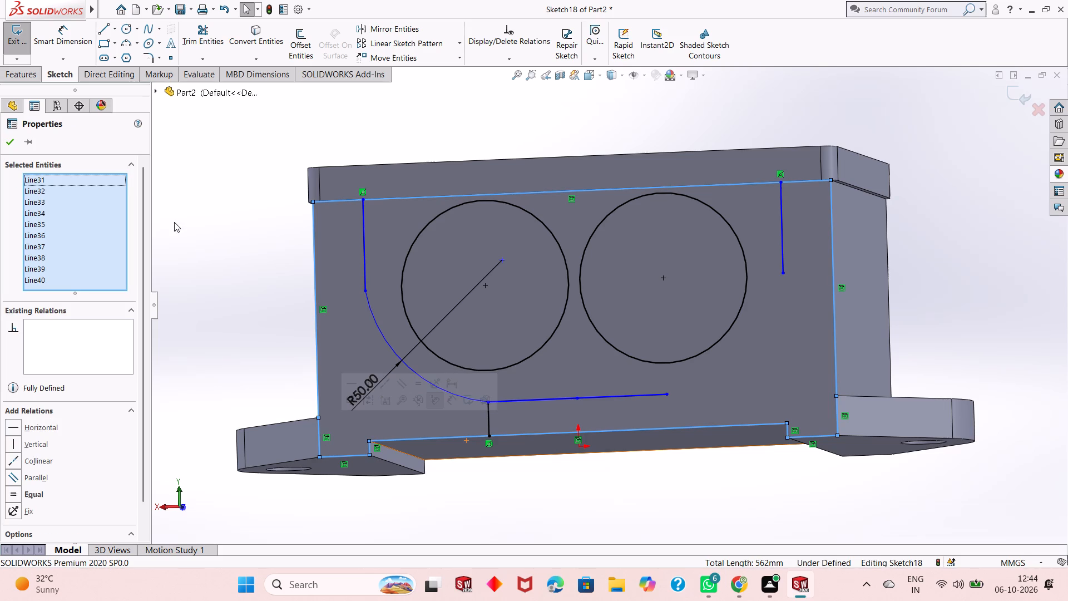
right_click(189, 222)
left_click(241, 372)
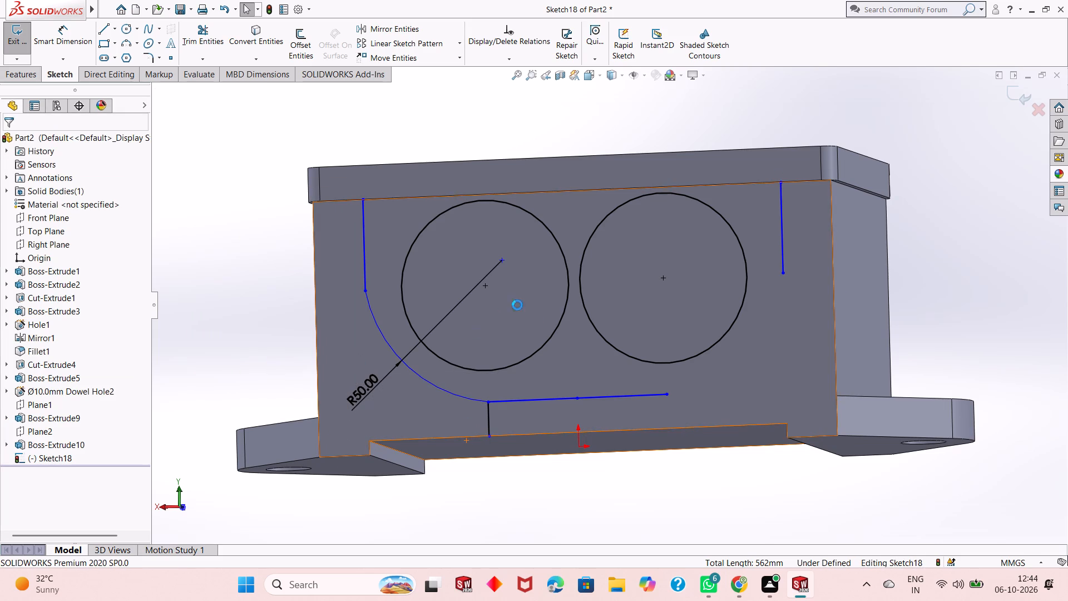
Delete the short 12 mm vertical sketch line beneath the positive-X boss circle, below the profile's bottom line.
middle_click_drag(548, 351, 561, 381)
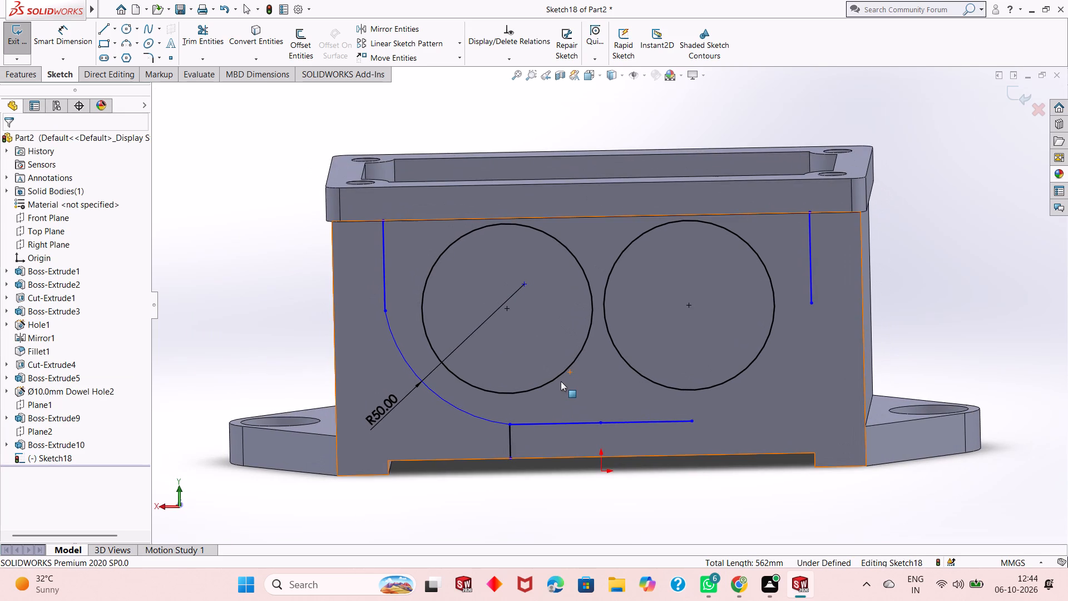
key("ctrl+8")
scroll(572, 317, "down", 2)
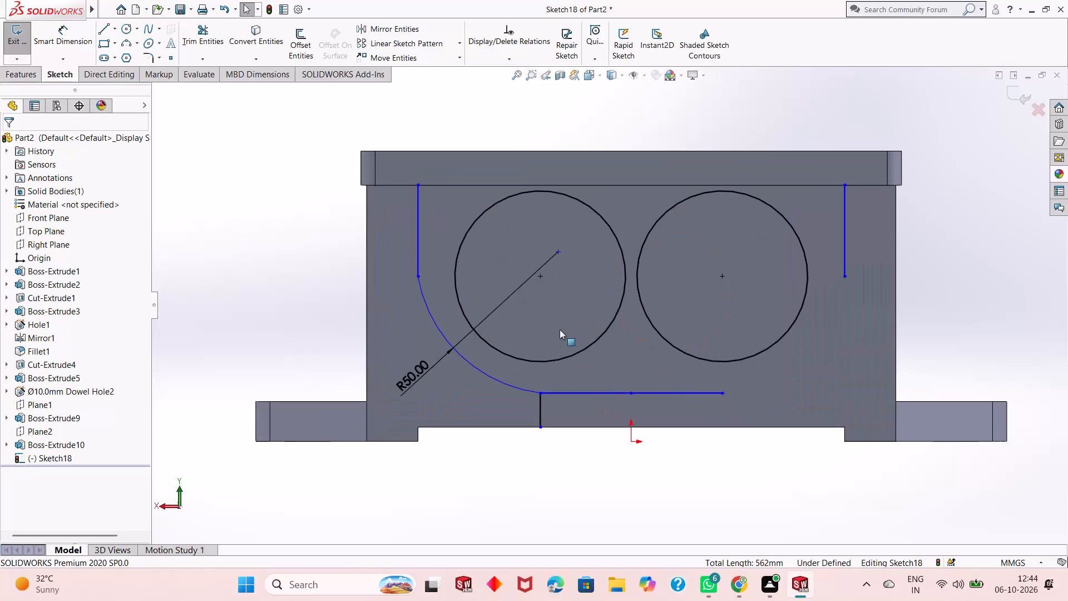
left_click(543, 413)
right_click(313, 300, "ctrl")
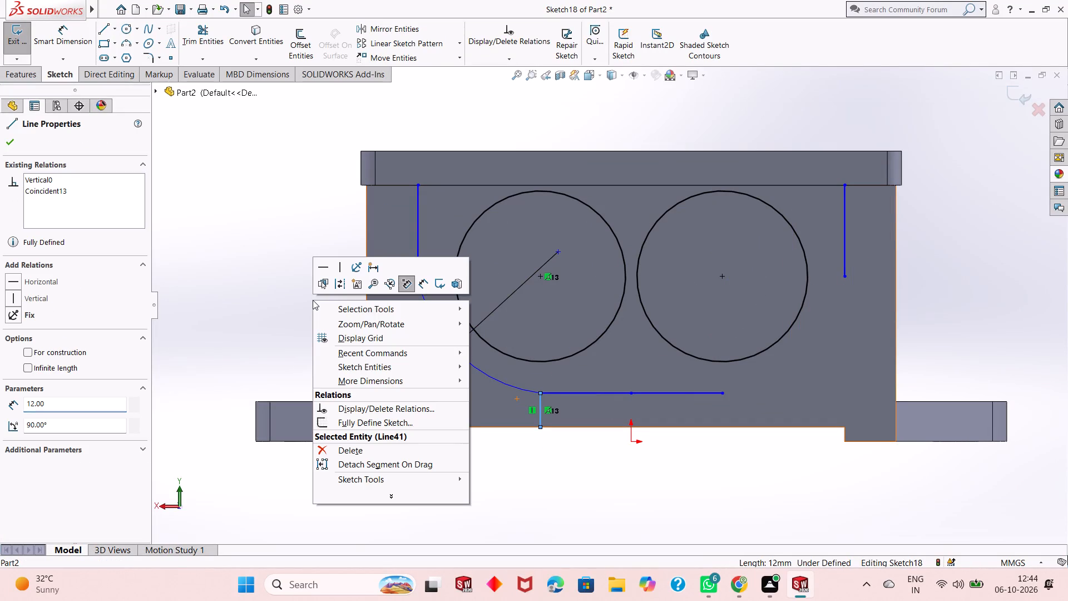
left_click(380, 450)
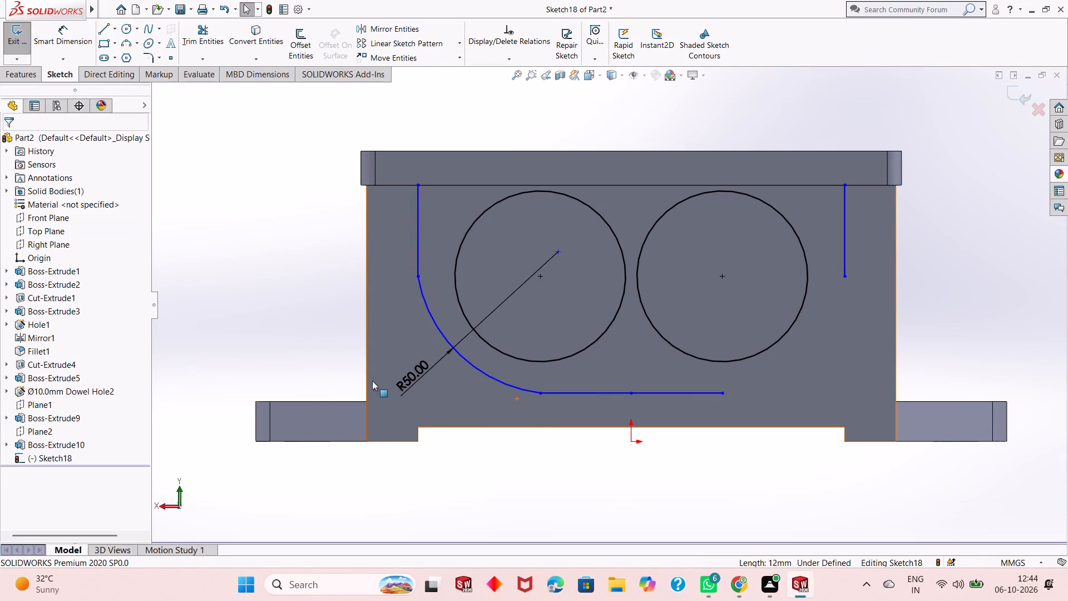
Sketch a 50 mm radius three-point arc from the bottom line's negative-X end to the lower end of the negative-X vertical line.
scroll(524, 331, "up", 1)
scroll(842, 325, "down", 2)
scroll(586, 353, "up", 1)
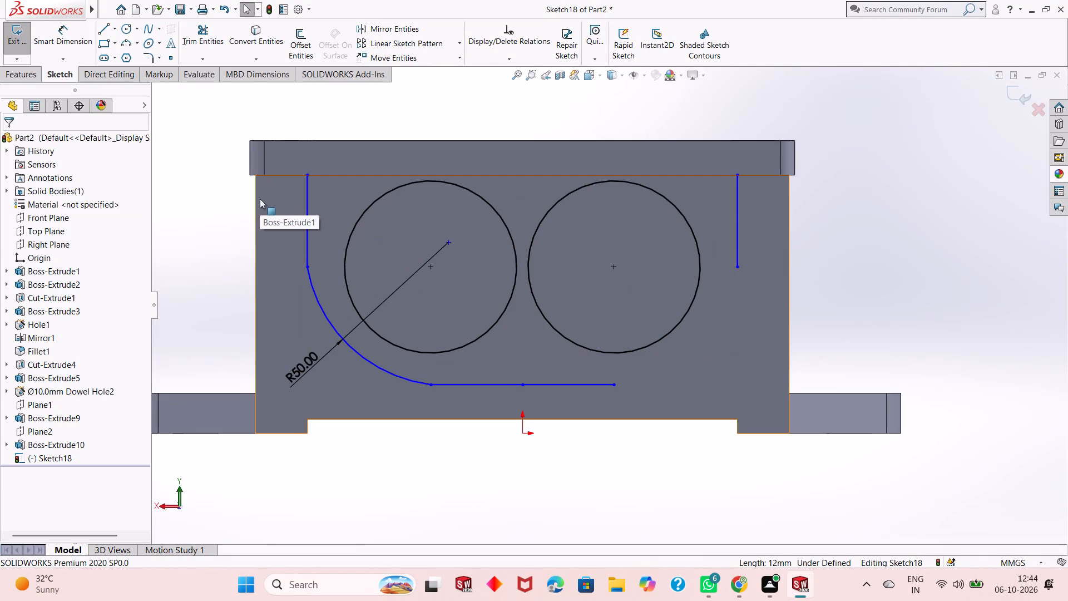
left_click(125, 47)
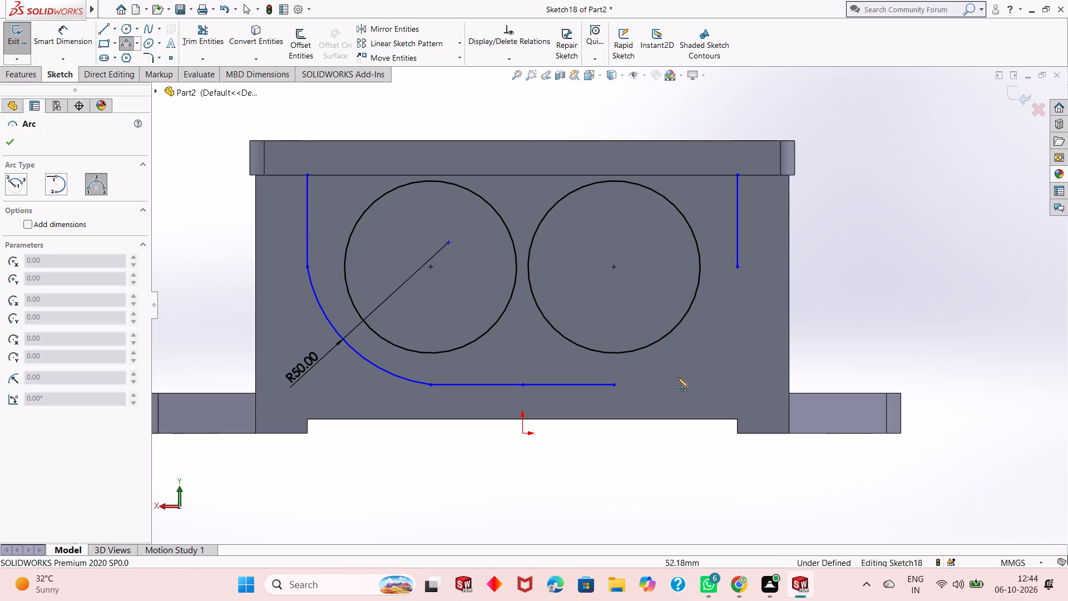
left_click(615, 385)
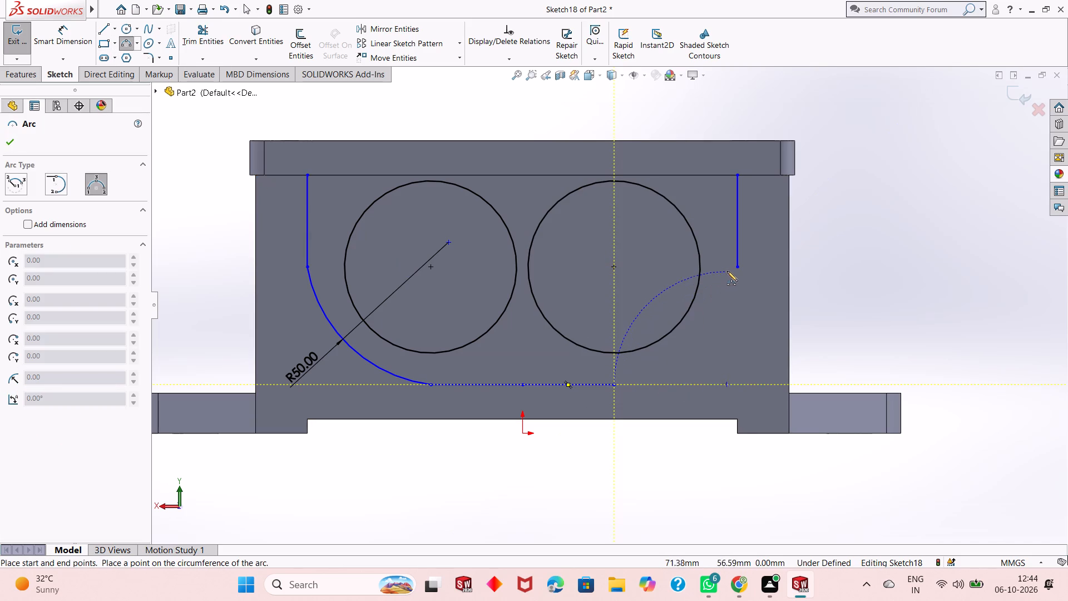
left_click(736, 269)
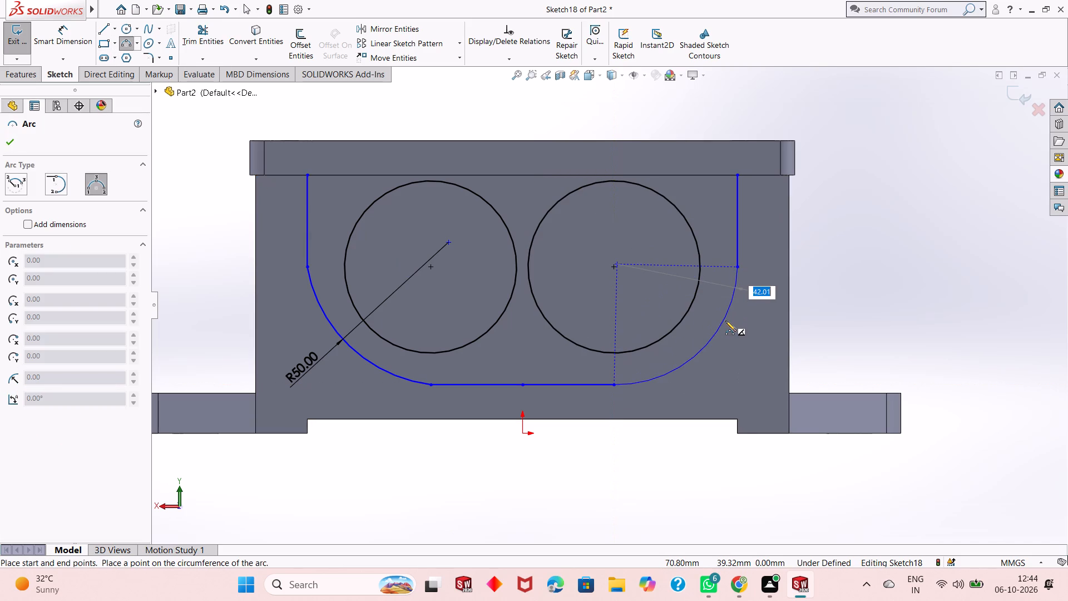
type("50")
key("Return")
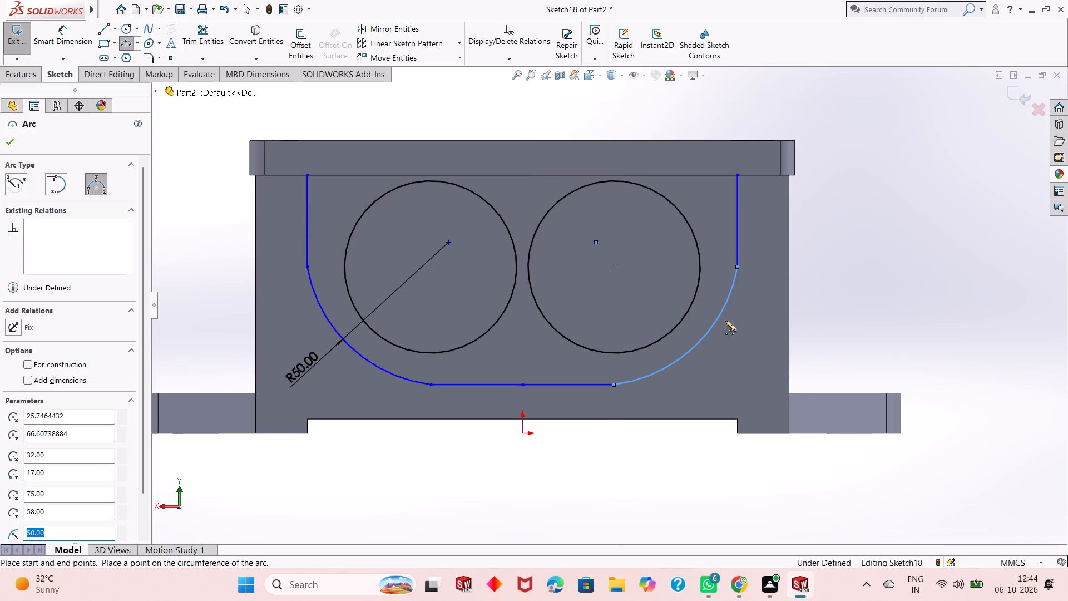
right_click(883, 180)
left_click(898, 185)
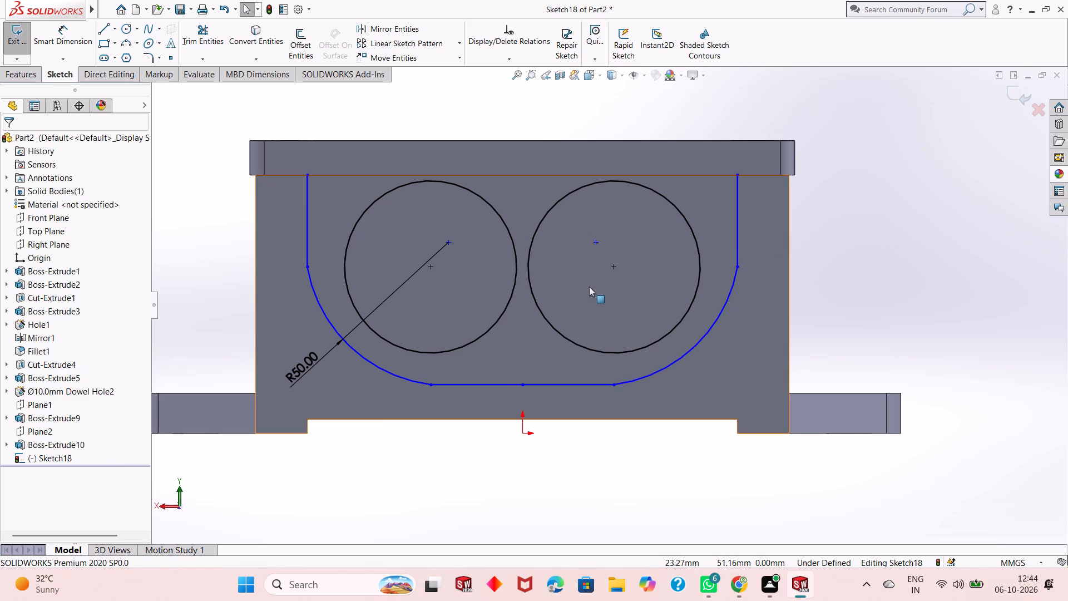
Dimension the horizontal distance from each vertical profile line to its nearest wall side edge, keeping the values as drawn.
scroll(587, 287, "up", 1)
scroll(642, 278, "down", 1)
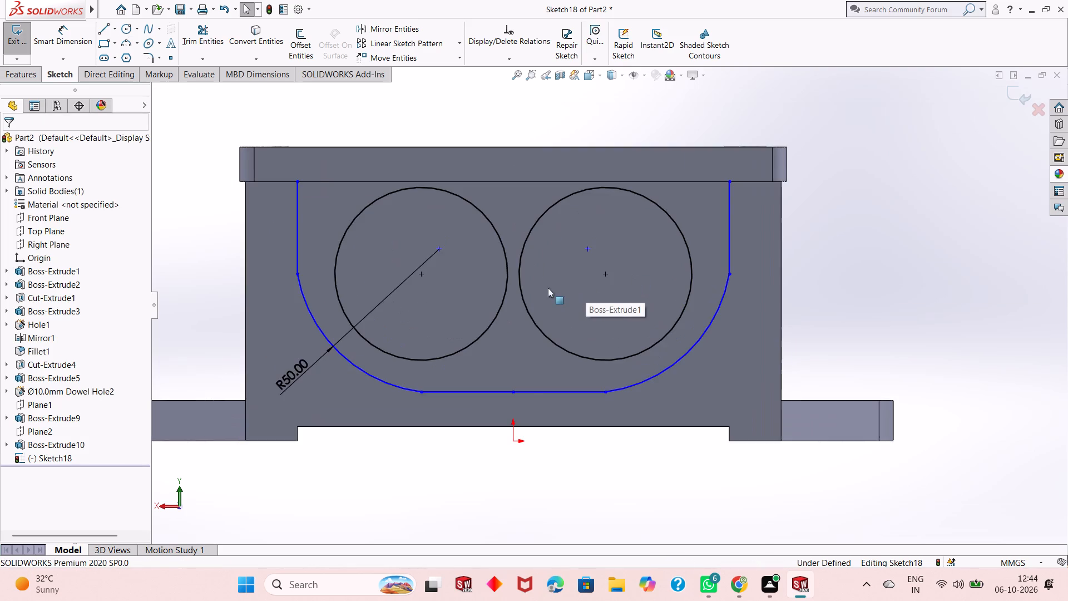
scroll(542, 282, "up", 1)
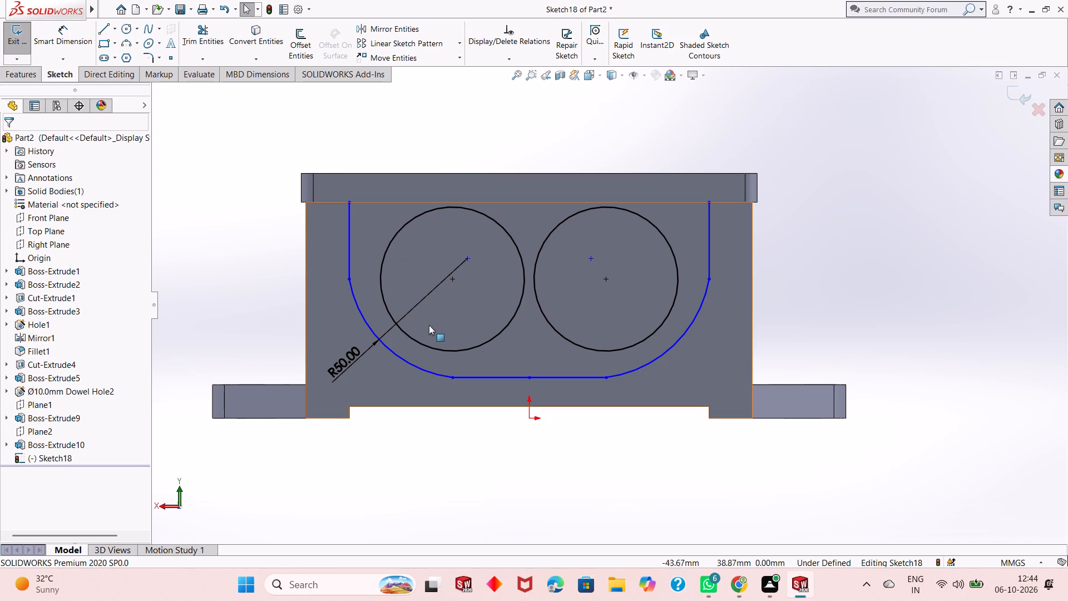
left_click(60, 35)
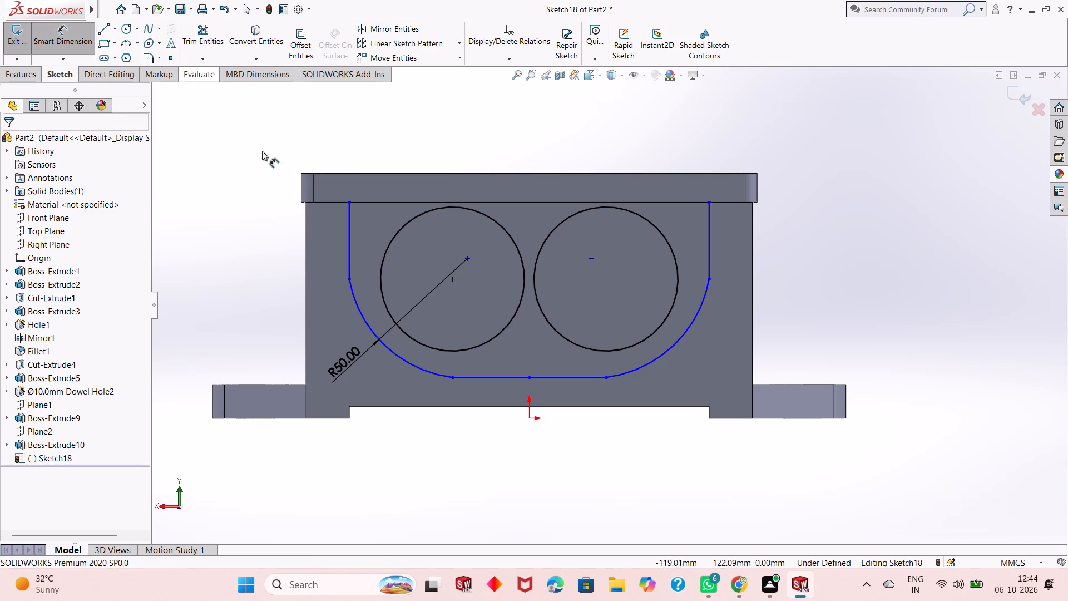
left_click(348, 228)
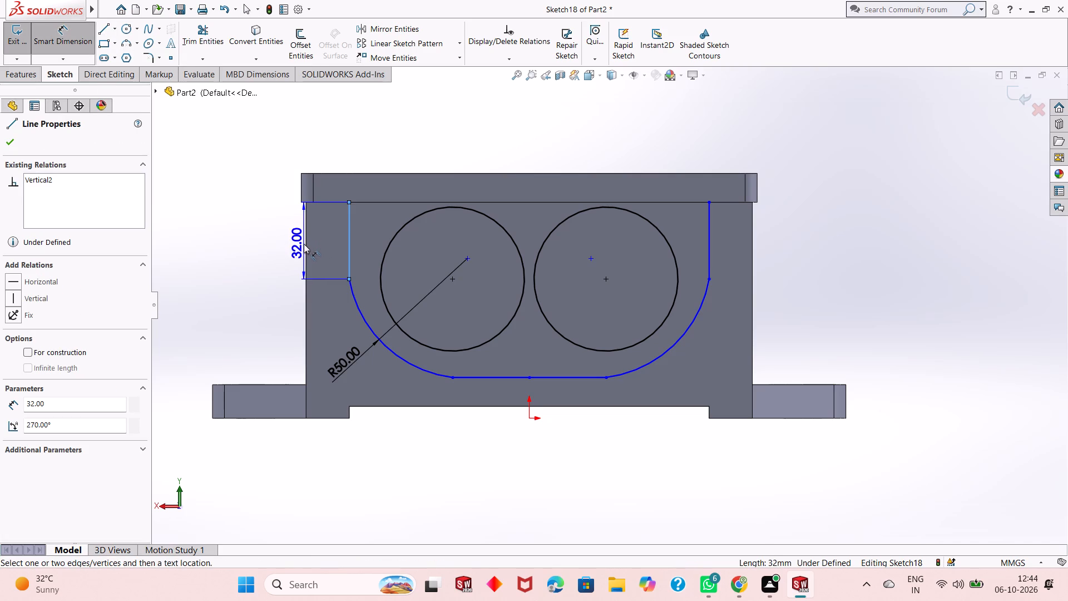
left_click(306, 260)
left_click(337, 112)
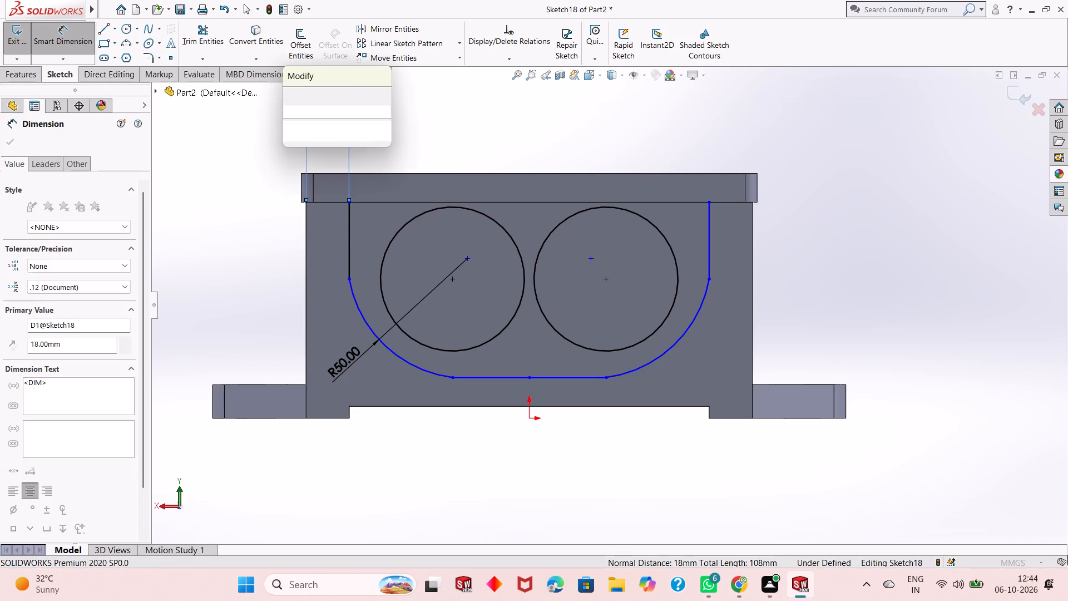
key("Return")
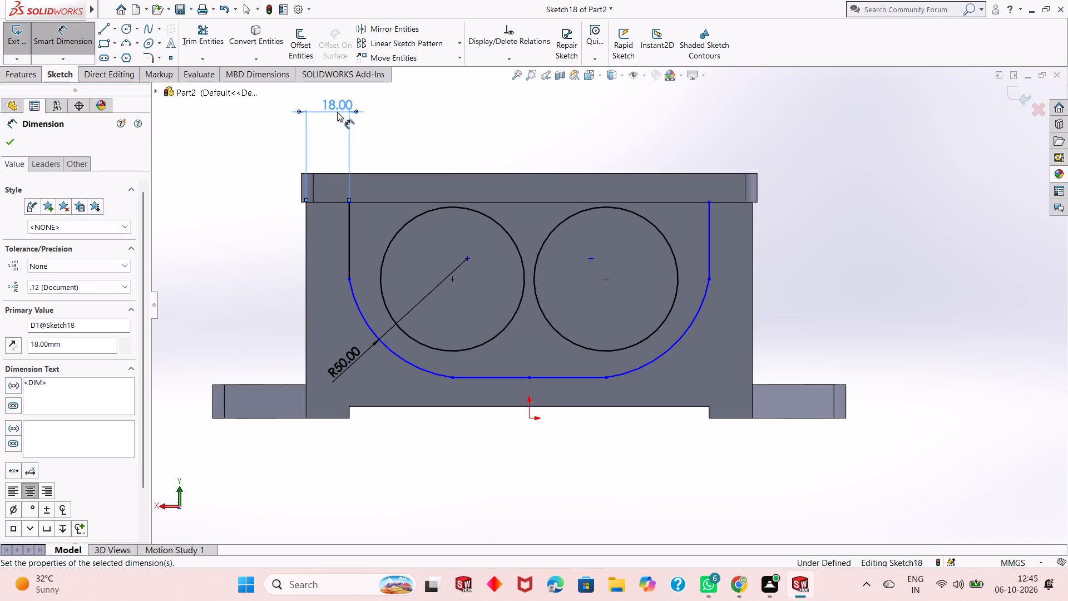
left_click(710, 254)
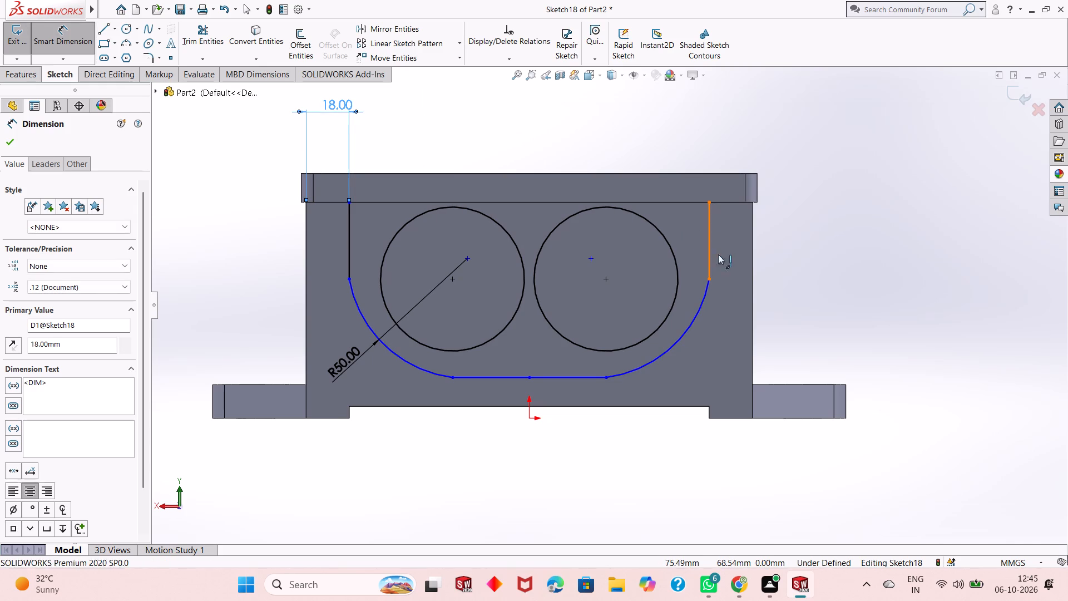
left_click(753, 242)
left_click(729, 139)
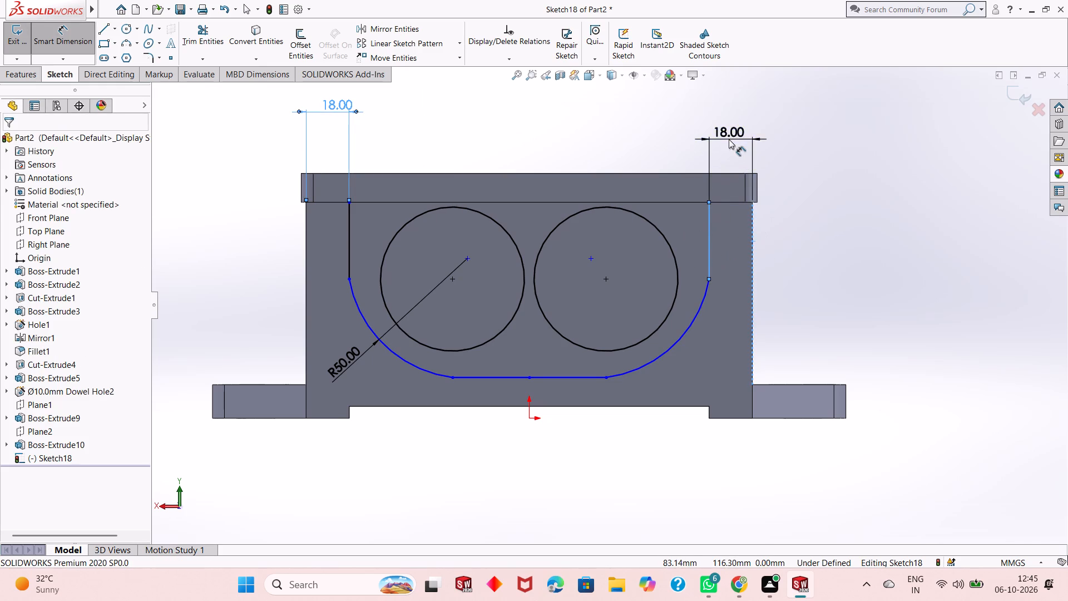
key("Return")
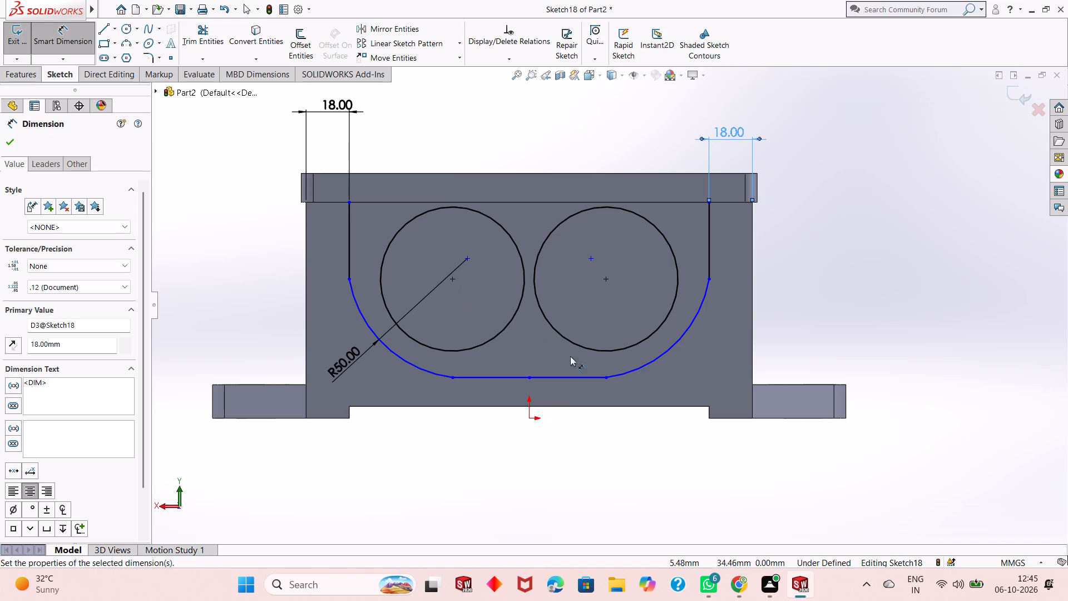
Dimension the vertical distance between the profile's bottom line and the bottom slot edge, keeping the value as drawn.
left_click(474, 376)
left_click(477, 407)
left_click(477, 447)
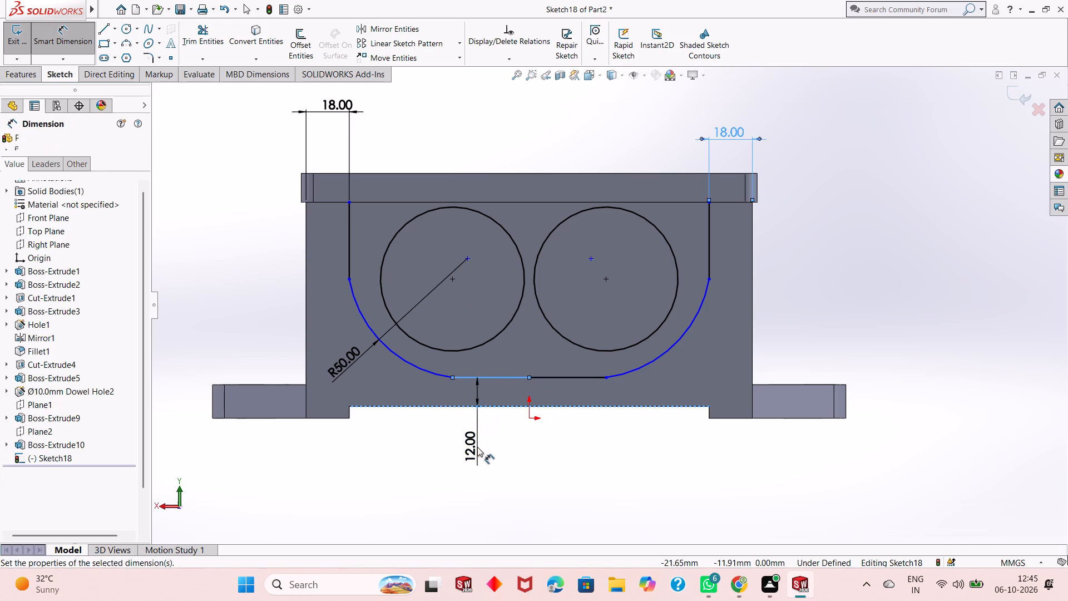
left_click(433, 435)
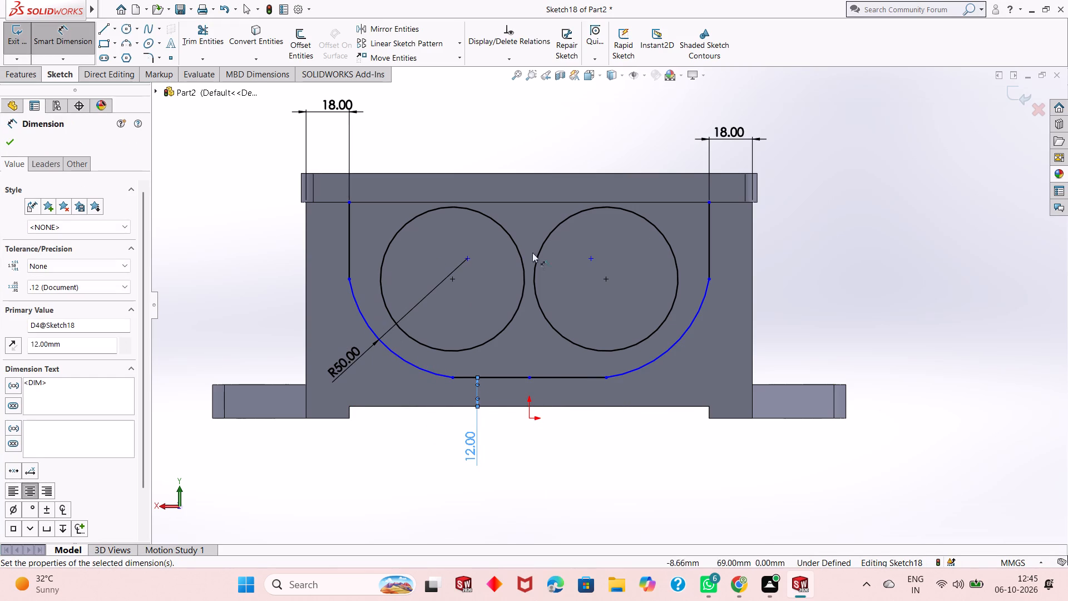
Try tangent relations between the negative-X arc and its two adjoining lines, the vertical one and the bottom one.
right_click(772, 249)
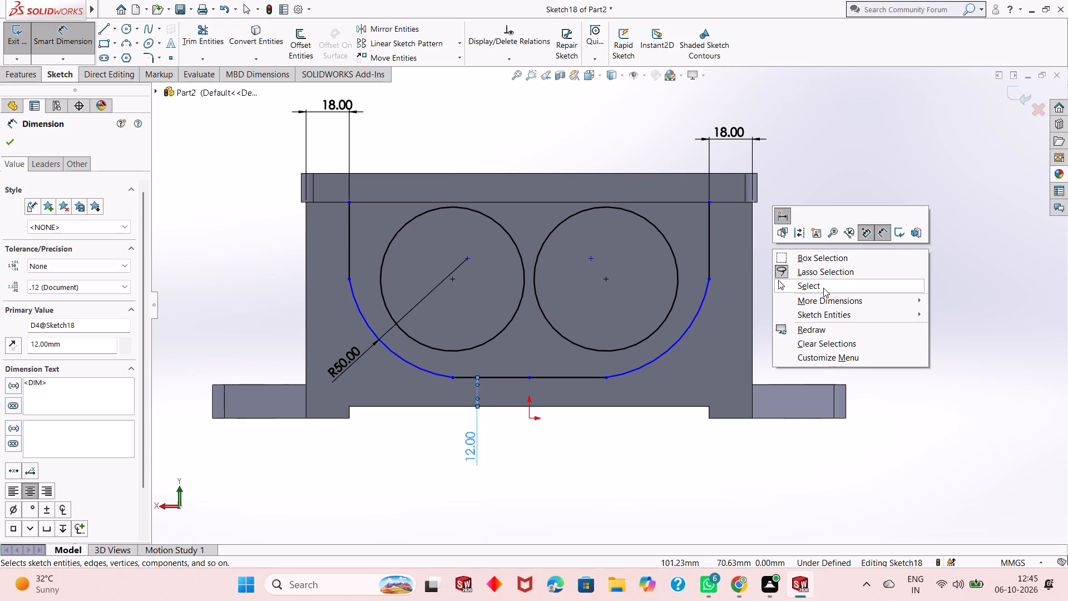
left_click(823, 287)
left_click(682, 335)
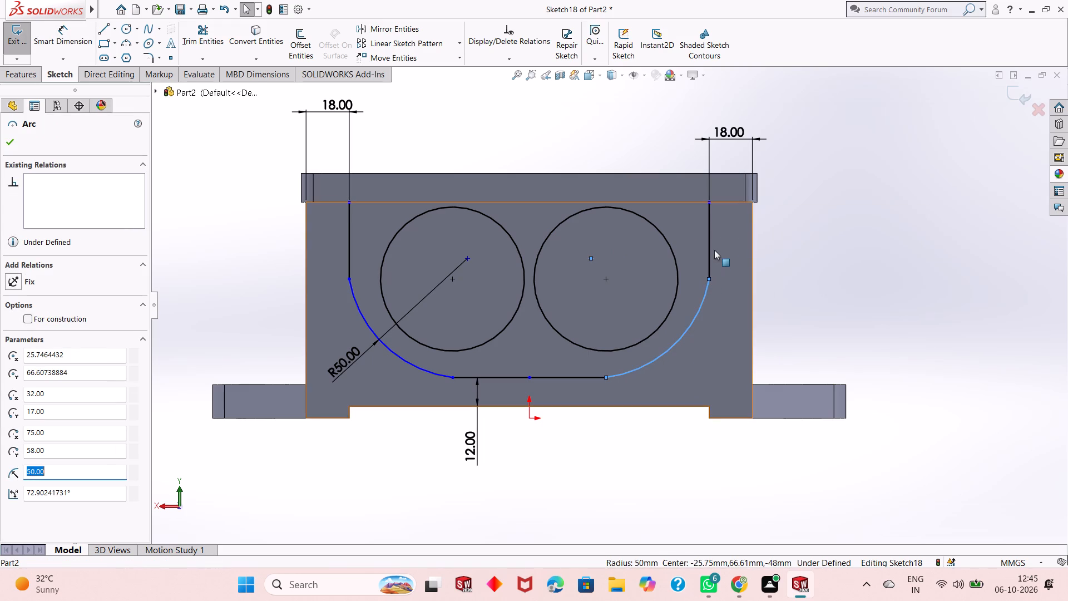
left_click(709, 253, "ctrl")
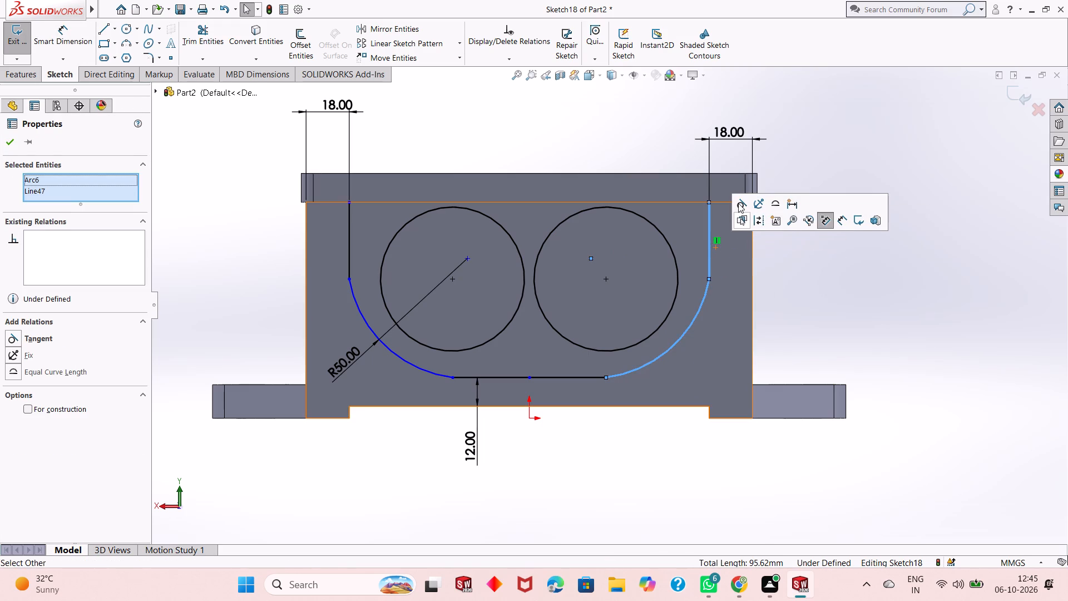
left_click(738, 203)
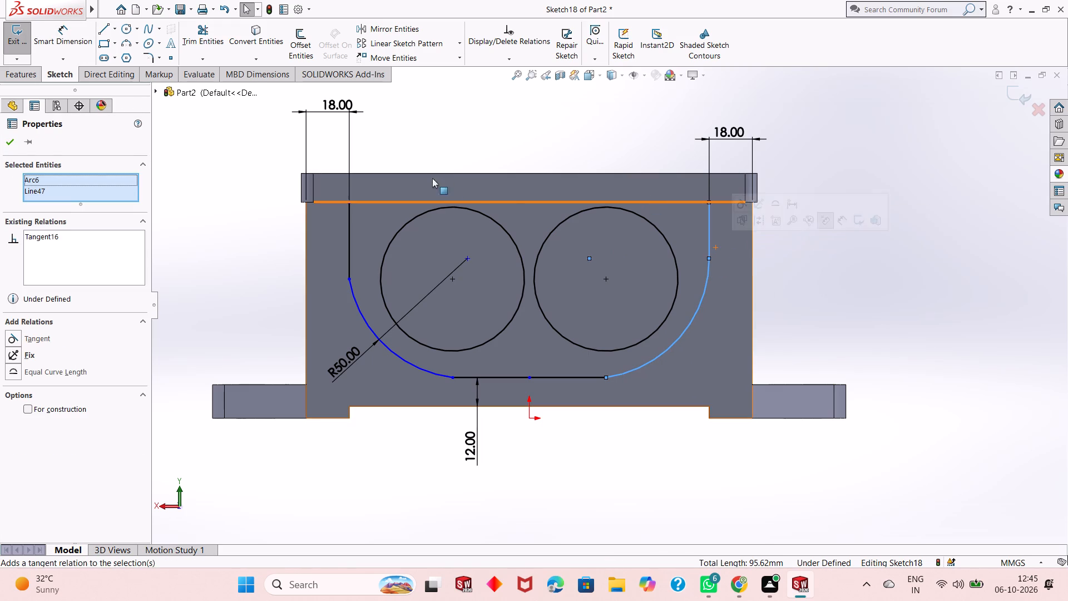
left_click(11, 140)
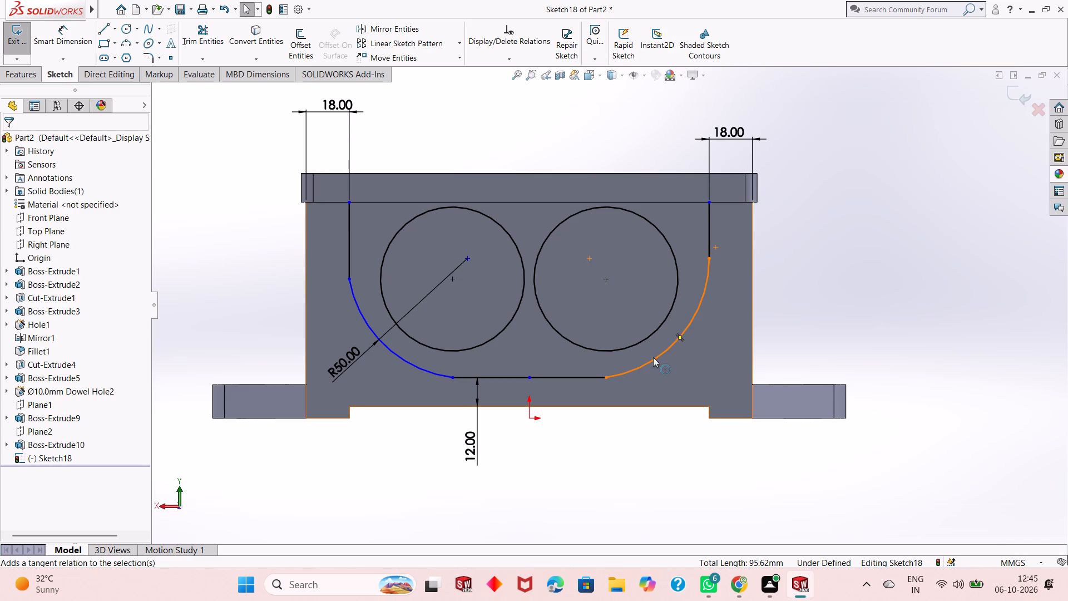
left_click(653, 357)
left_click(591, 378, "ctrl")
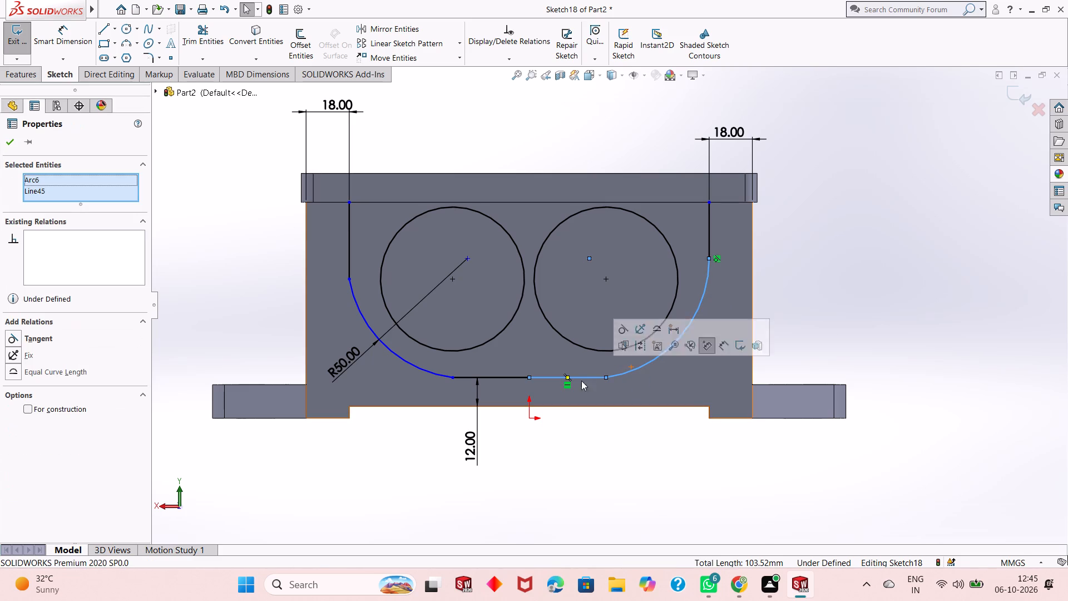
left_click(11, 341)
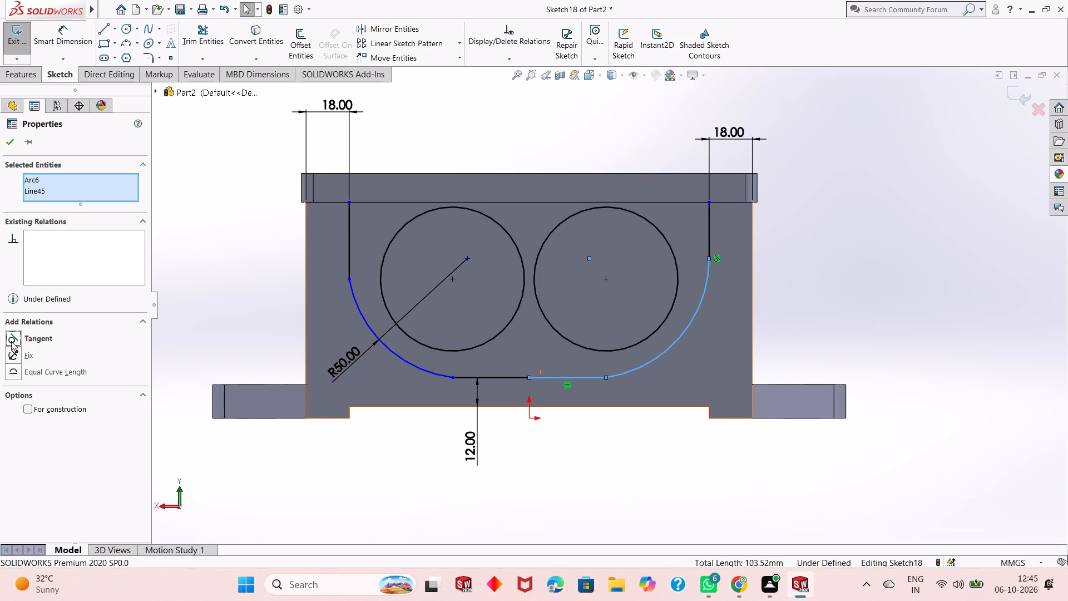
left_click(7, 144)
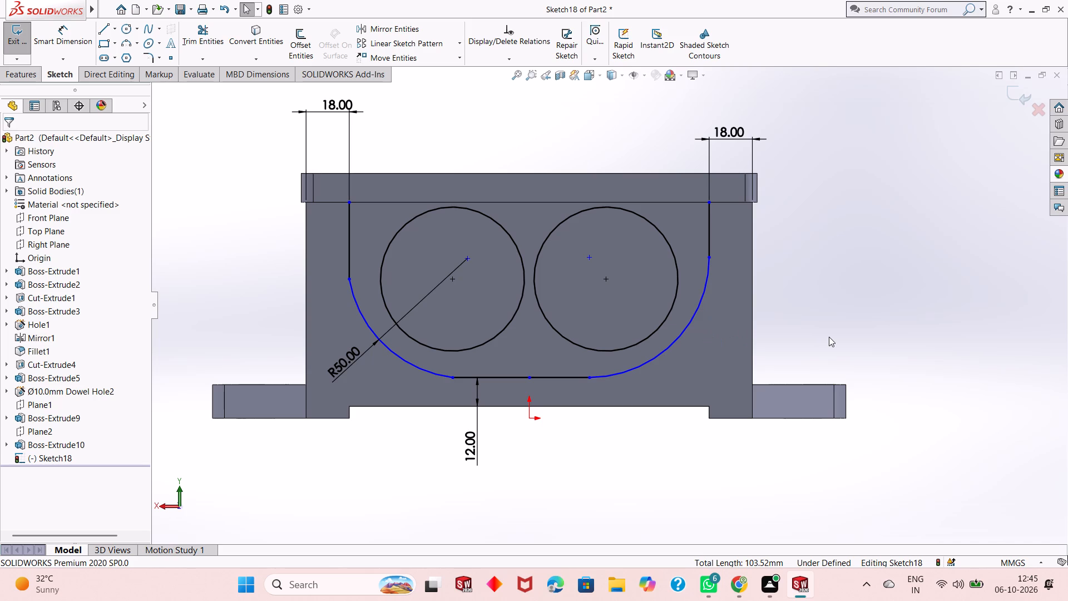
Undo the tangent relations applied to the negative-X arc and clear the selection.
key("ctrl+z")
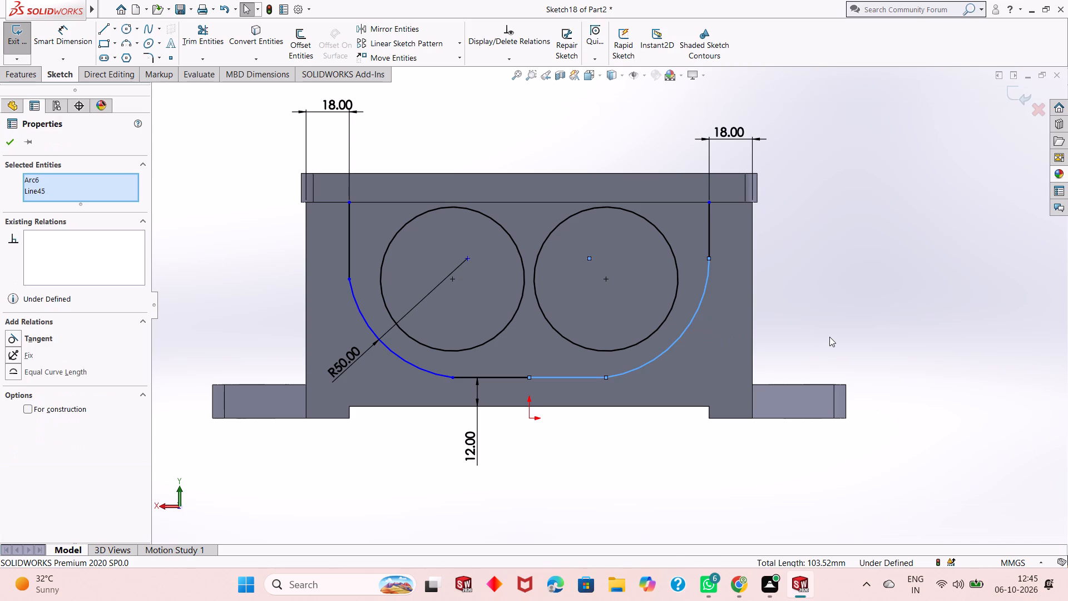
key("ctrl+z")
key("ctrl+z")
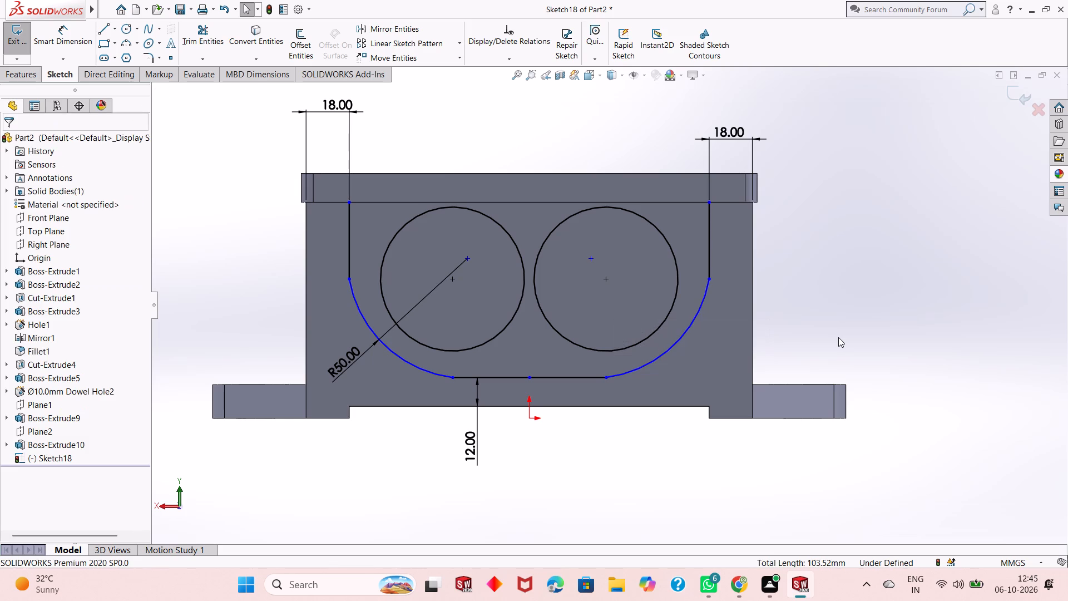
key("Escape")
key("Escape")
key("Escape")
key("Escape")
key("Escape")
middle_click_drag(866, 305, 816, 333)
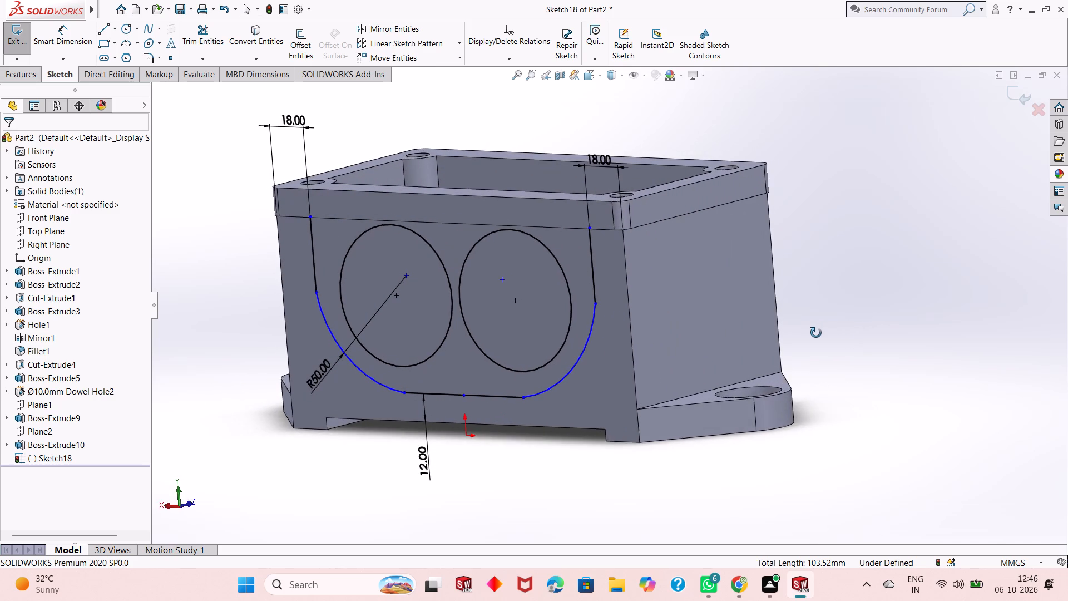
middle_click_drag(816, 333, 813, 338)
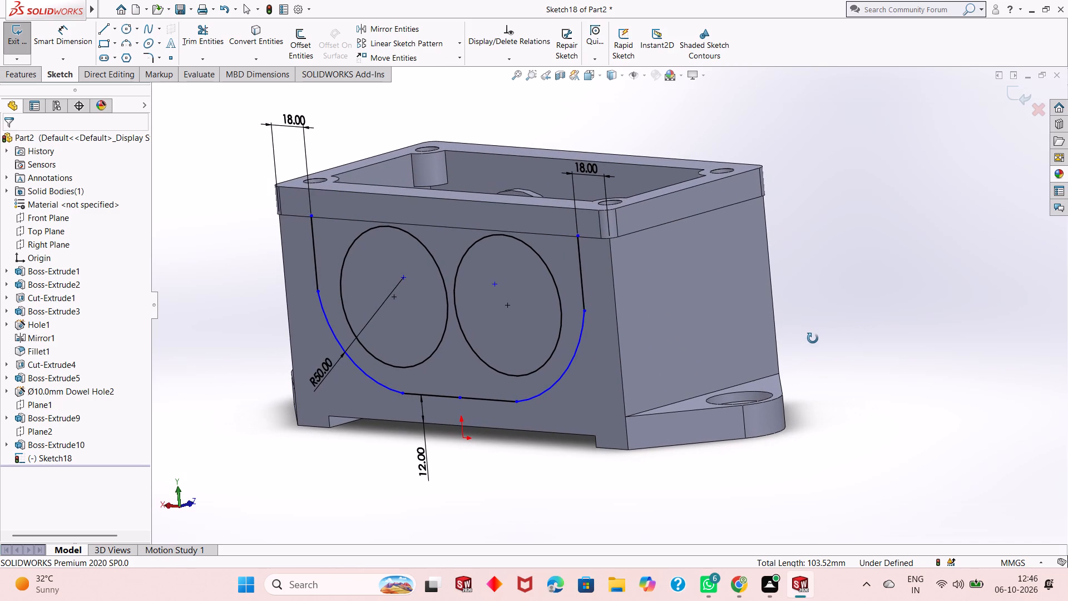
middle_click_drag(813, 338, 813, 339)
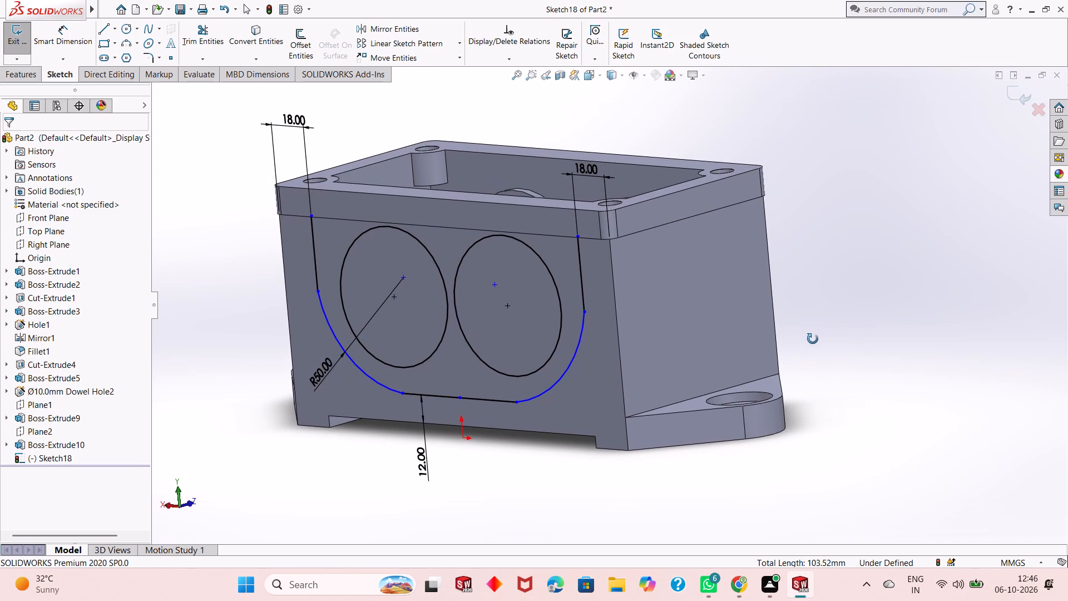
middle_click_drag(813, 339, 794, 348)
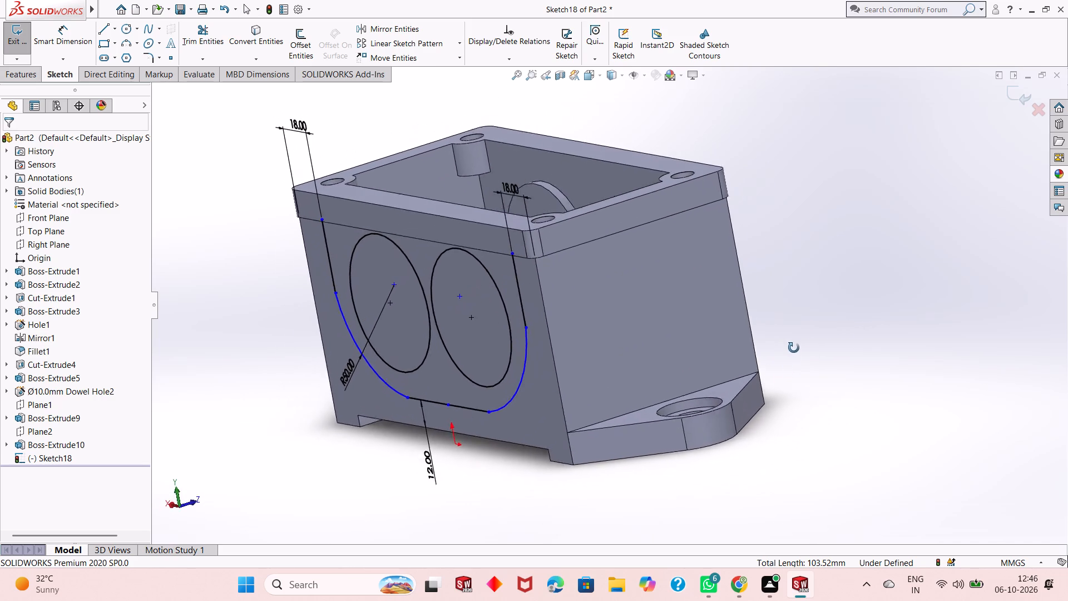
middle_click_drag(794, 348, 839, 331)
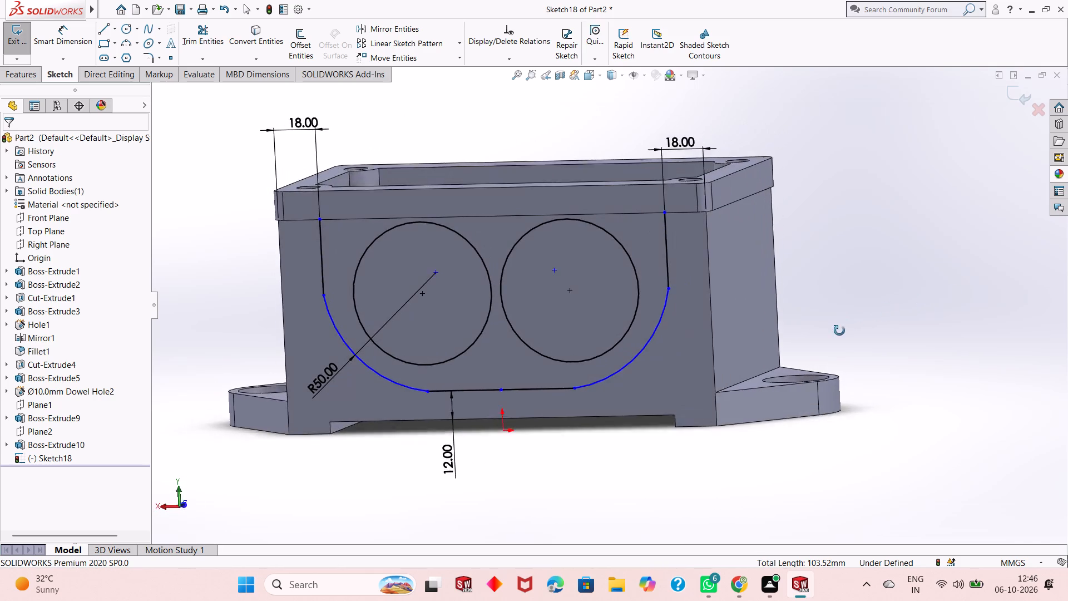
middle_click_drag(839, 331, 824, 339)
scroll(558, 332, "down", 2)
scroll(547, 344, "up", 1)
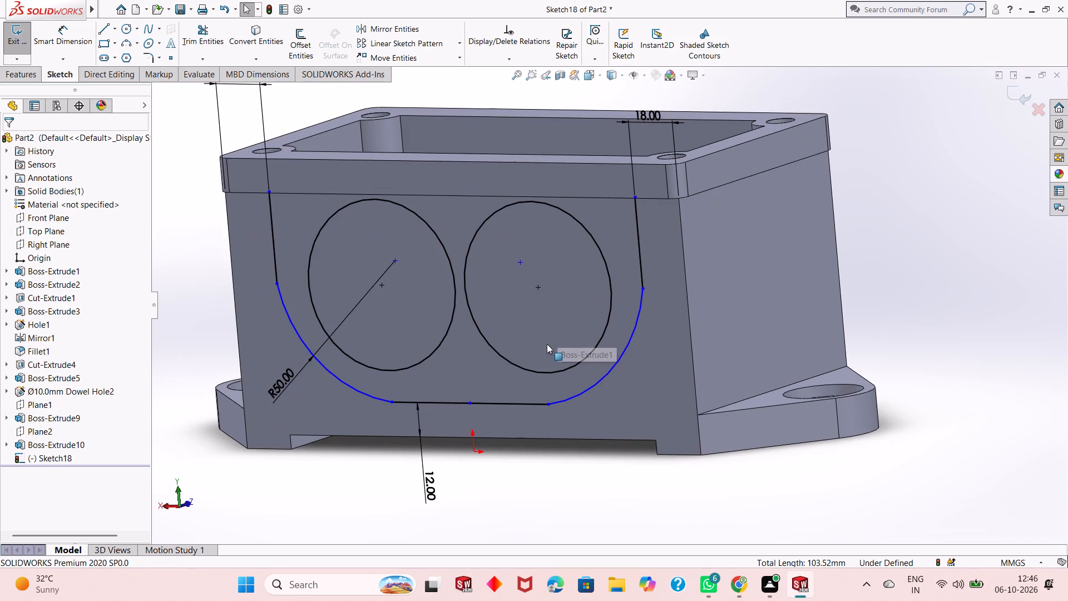
Make the profile arc without a radius dimension tangent to its adjoining vertical line and to the bottom line.
key("ctrl+8")
scroll(611, 322, "down", 2)
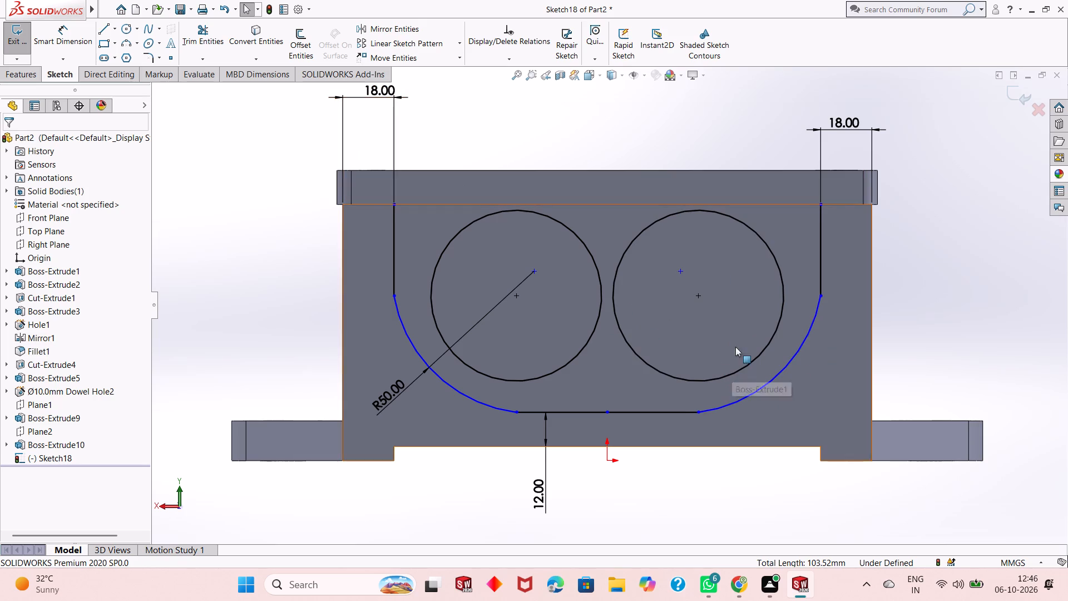
left_click(800, 347)
left_click(822, 259, "ctrl")
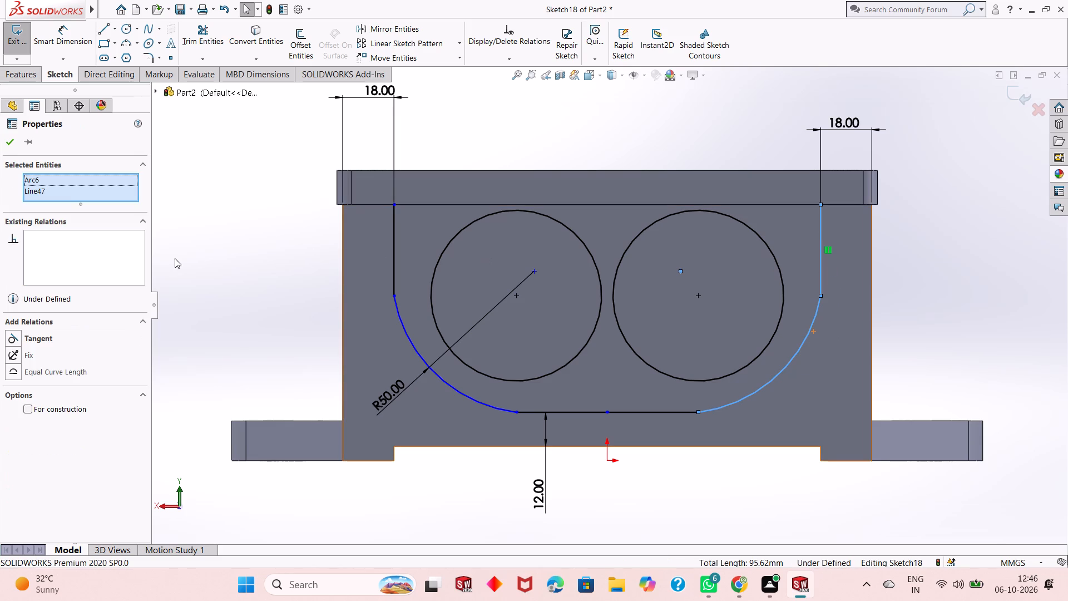
left_click(39, 342)
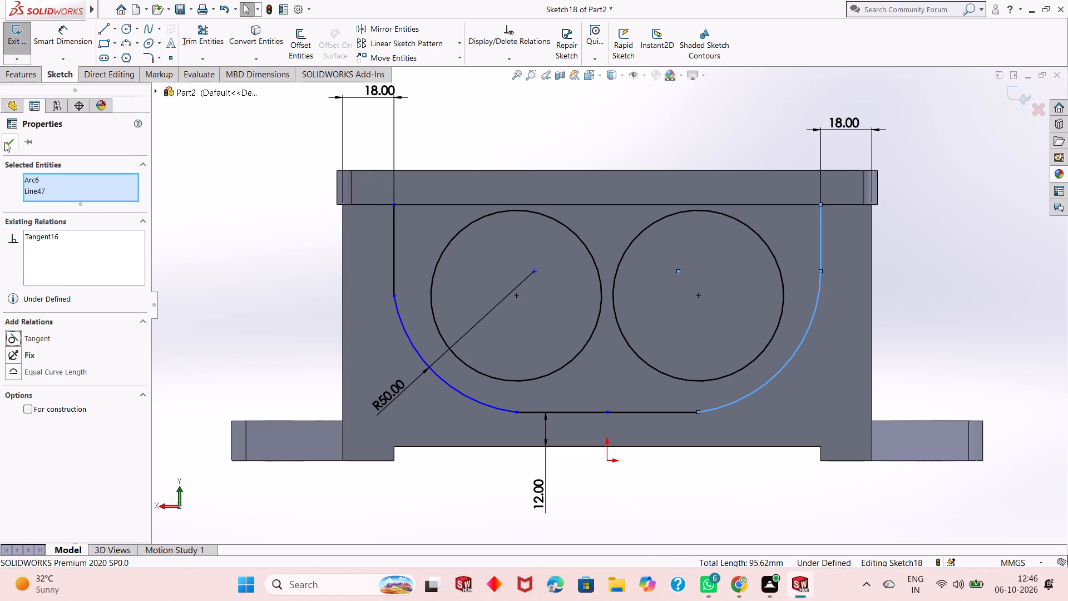
left_click(4, 142)
left_click(728, 402)
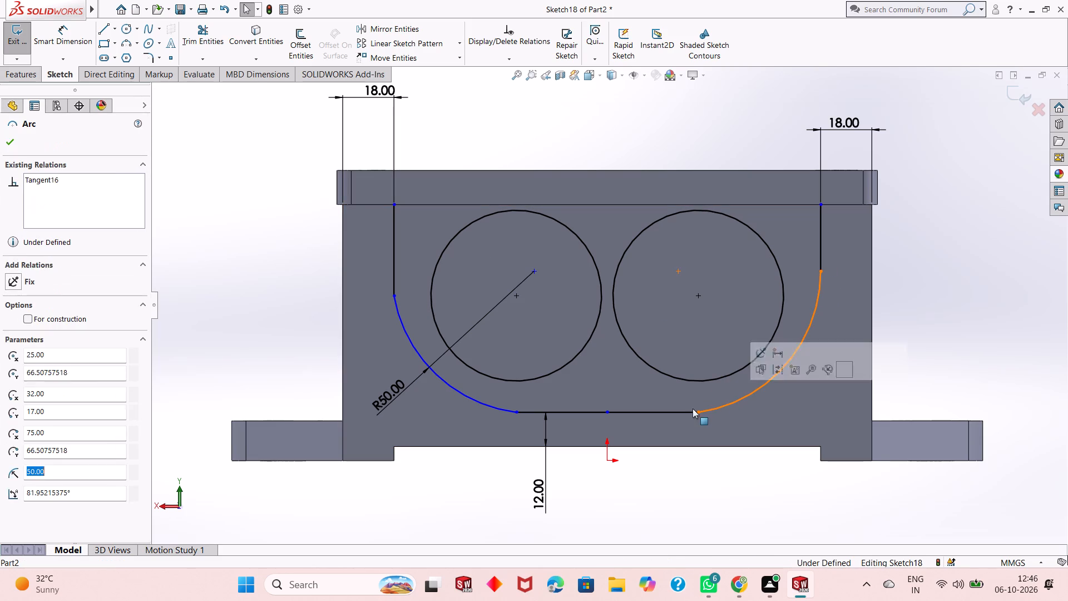
left_click(676, 411, "ctrl")
left_click(19, 339)
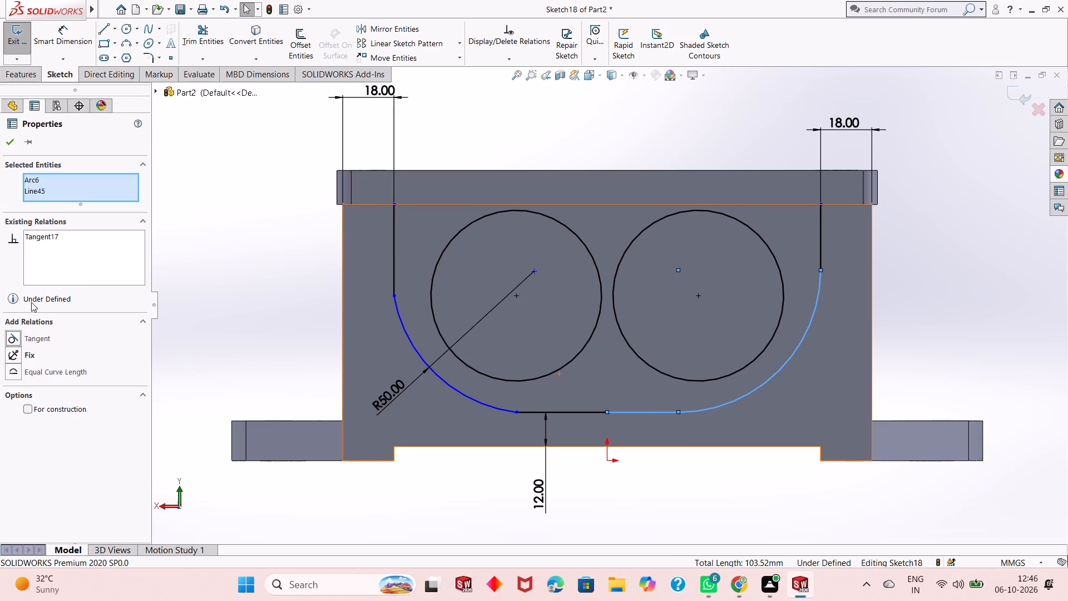
left_click(6, 142)
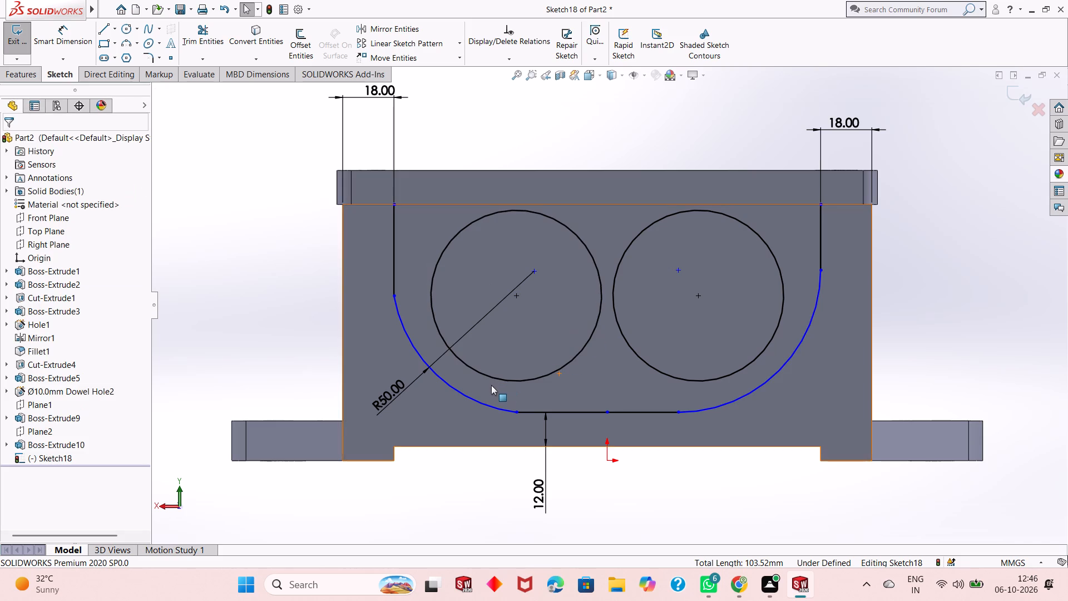
Make the R50 profile arc tangent to its adjoining vertical line and to the bottom line.
left_click(451, 386)
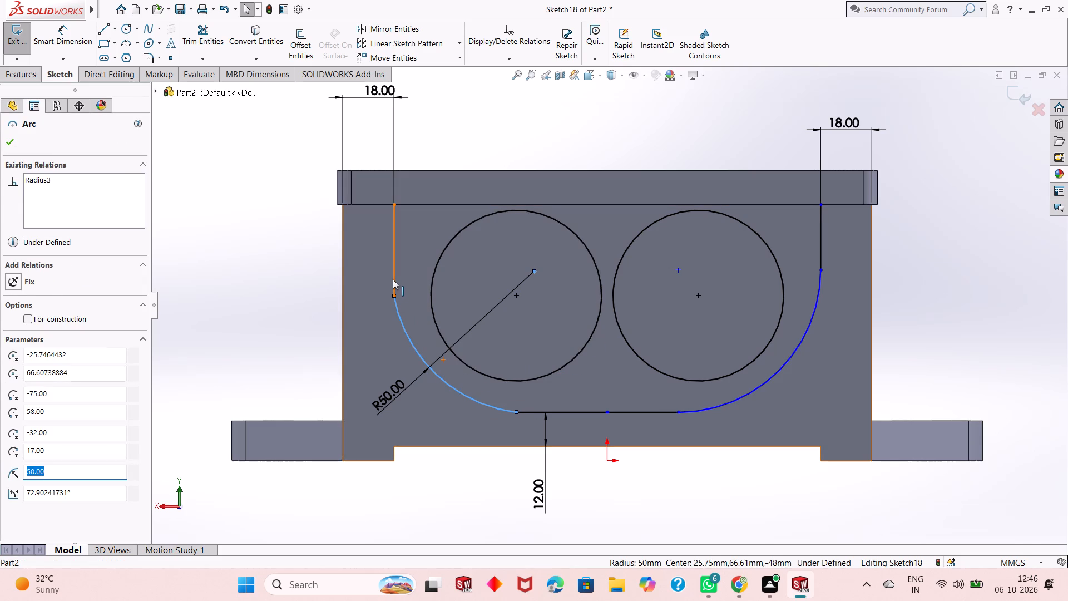
left_click(393, 279, "ctrl")
left_click(34, 336)
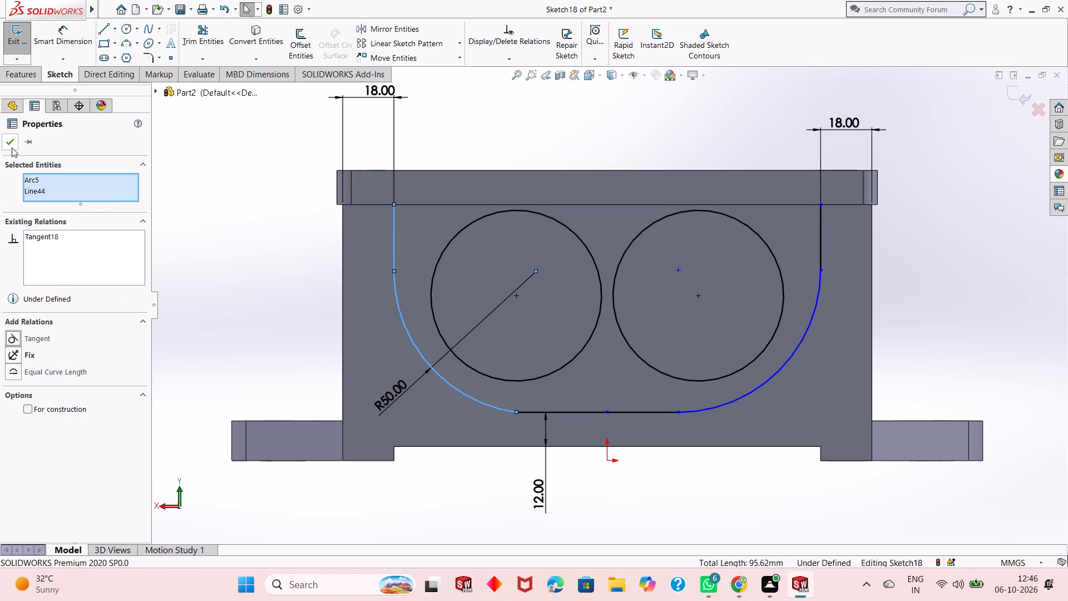
left_click(12, 147)
left_click(502, 410, "ctrl")
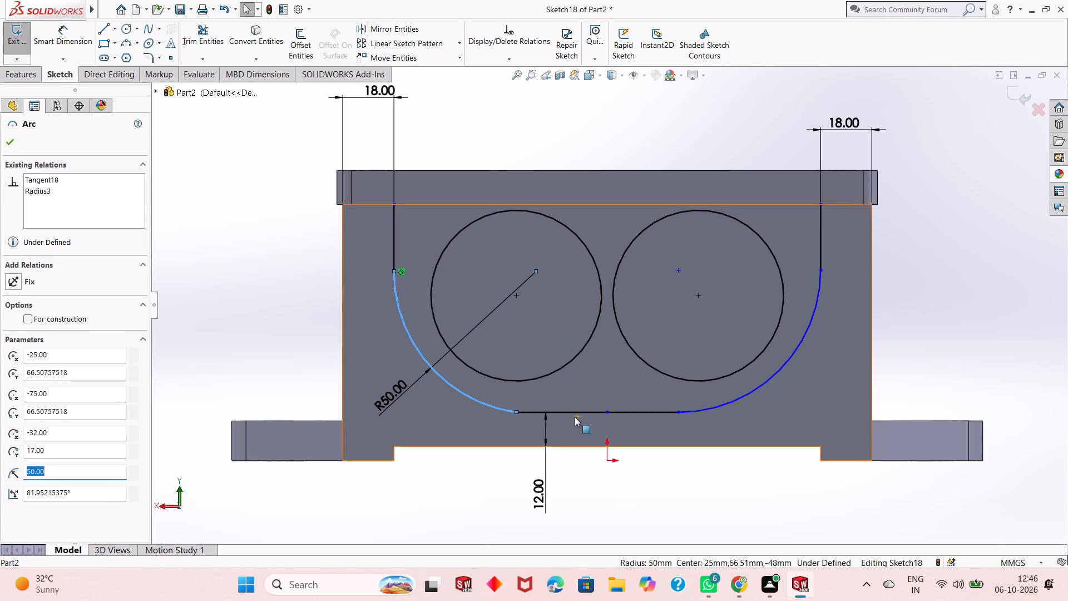
left_click(562, 413, "ctrl")
left_click(16, 337)
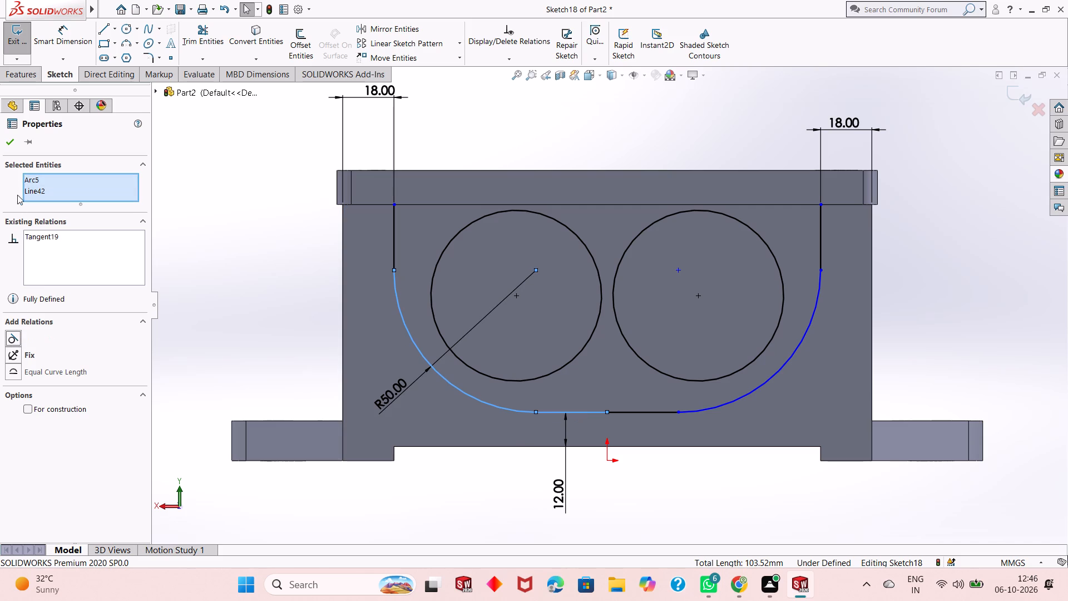
left_click(7, 137)
Add an equal relation between the two lower corner arcs of the profile.
scroll(497, 339, "up", 1)
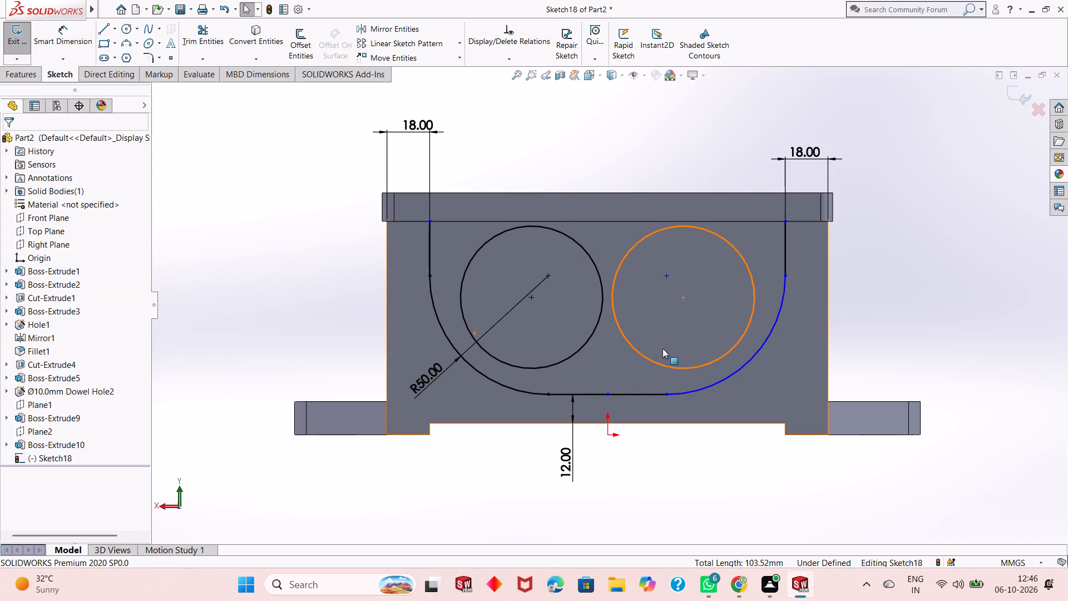
scroll(652, 319, "down", 1)
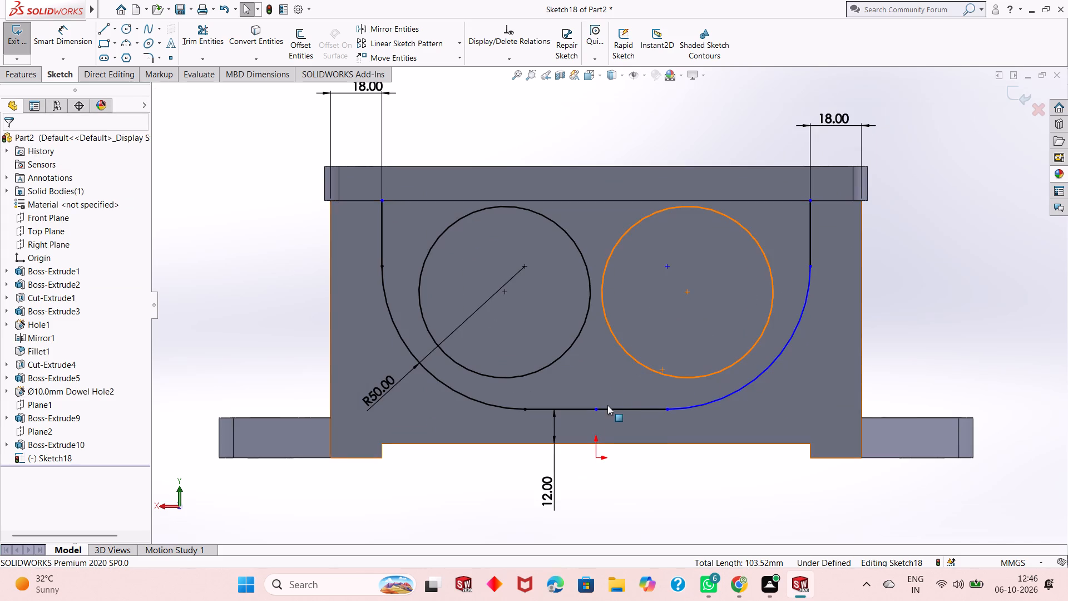
left_click(461, 395)
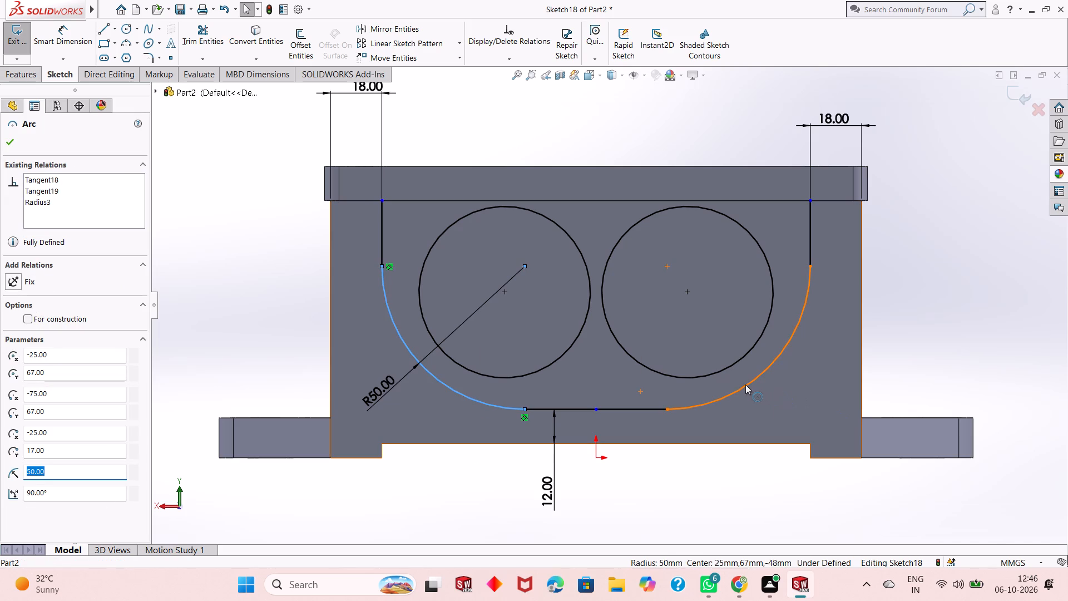
left_click(745, 385, "ctrl")
left_click(22, 386)
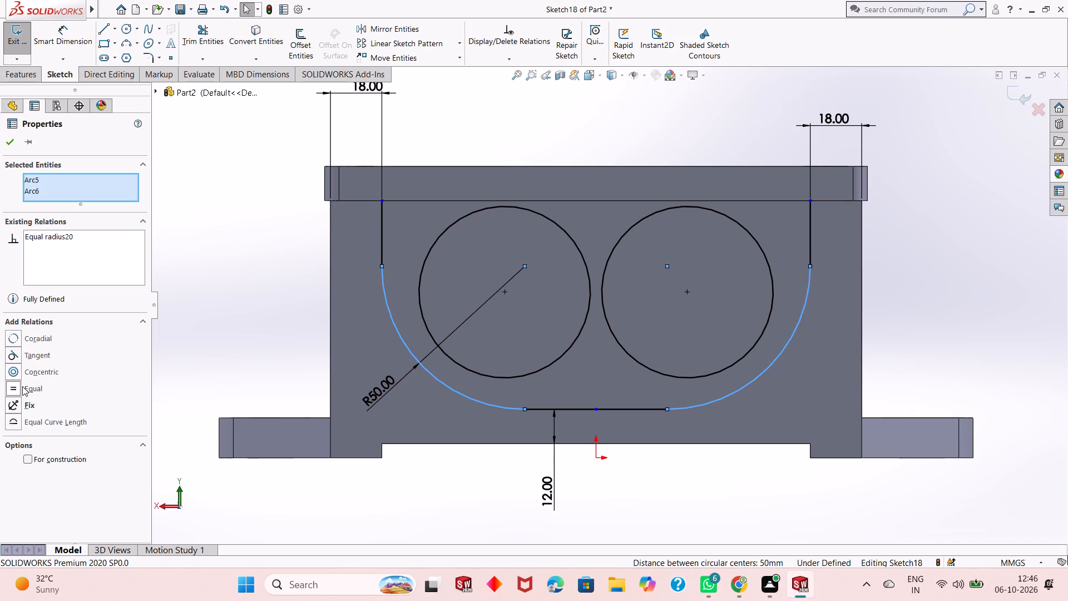
left_click(8, 140)
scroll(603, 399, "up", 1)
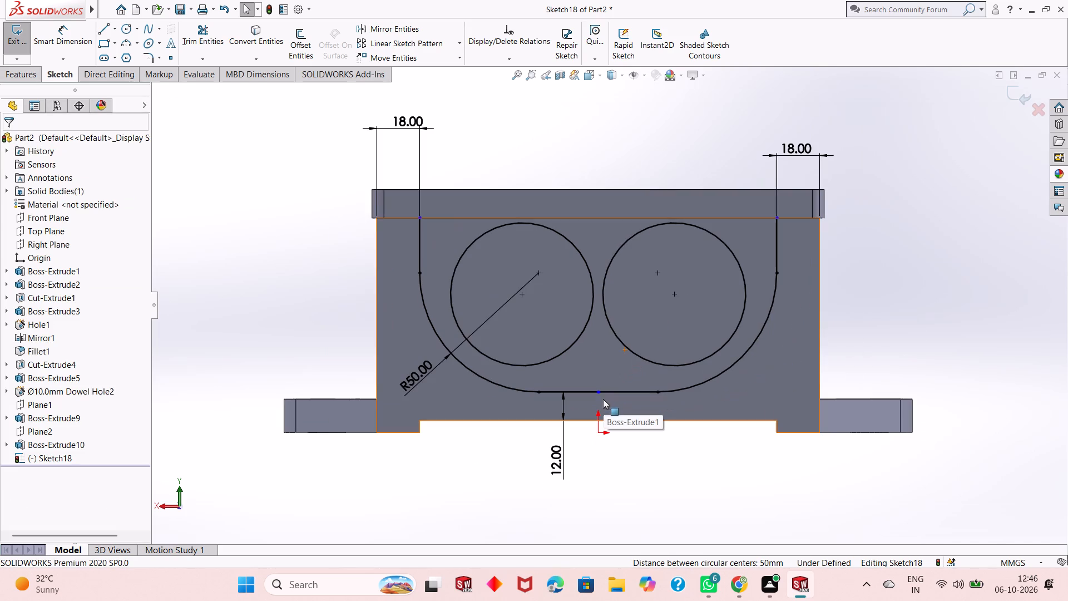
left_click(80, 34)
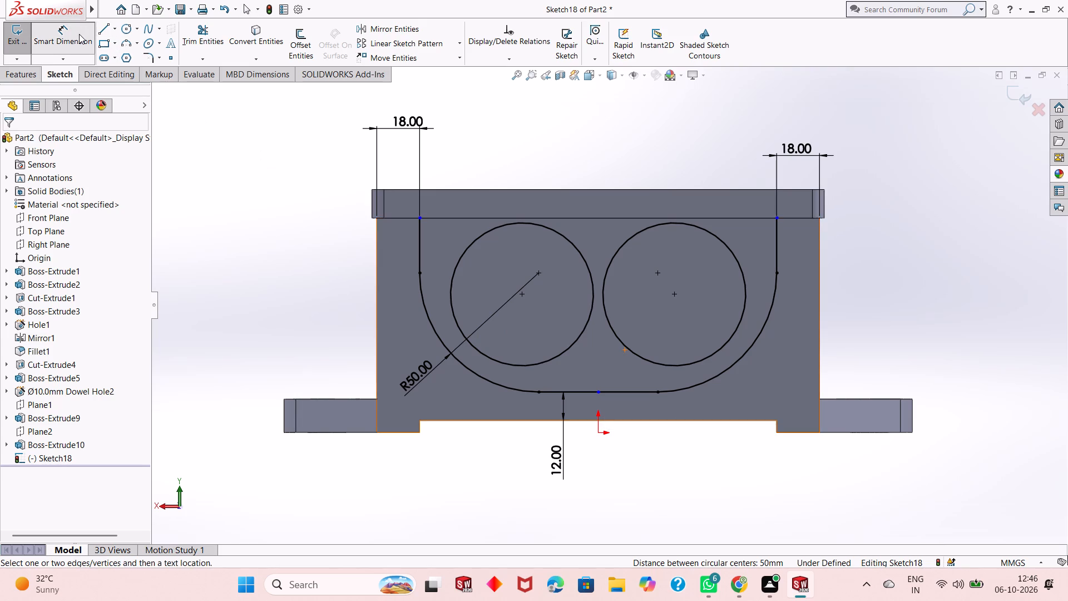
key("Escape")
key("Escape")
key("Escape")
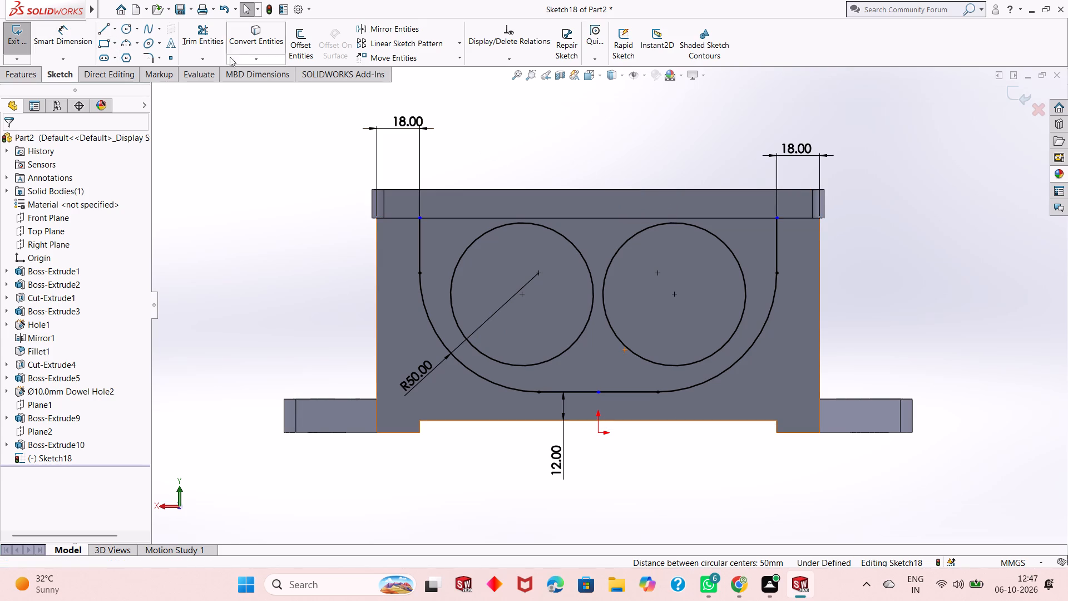
Close the profile with a 150 mm horizontal line joining the upper endpoints of the two vertical lines.
left_click(102, 26)
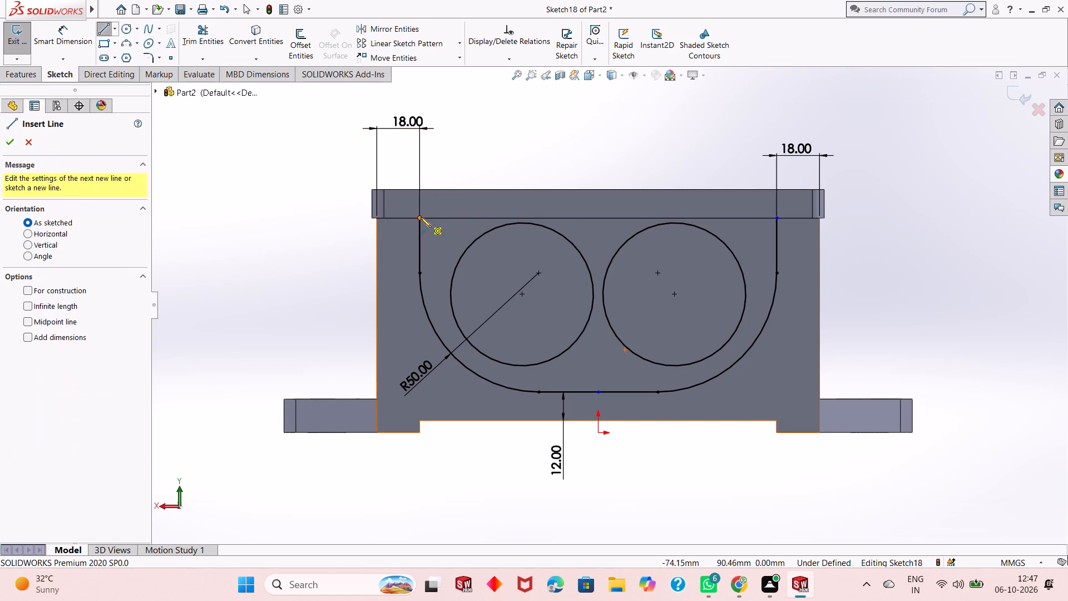
left_click(421, 217)
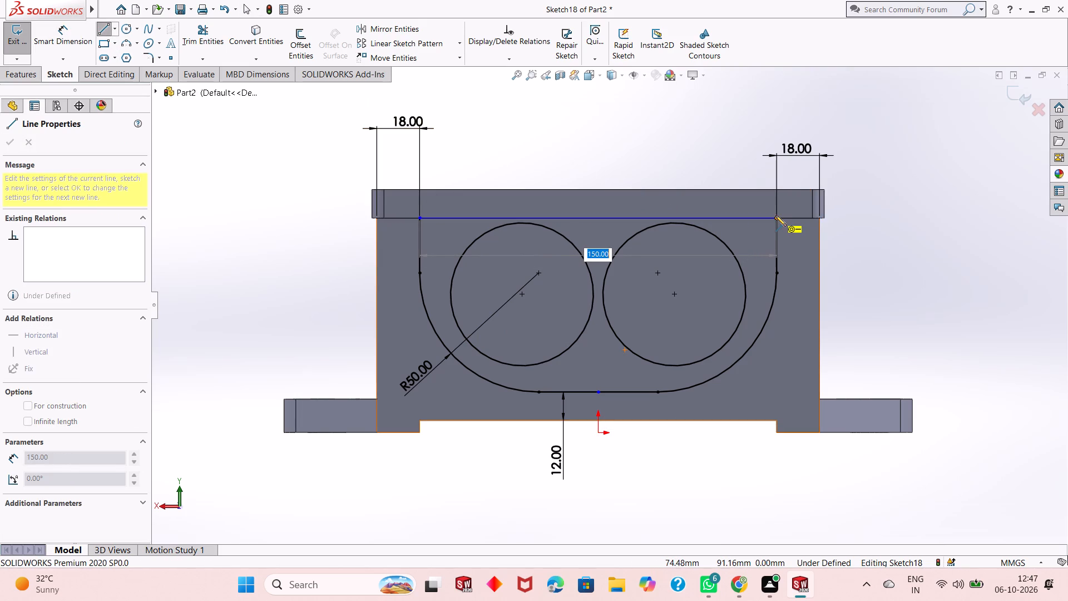
left_click(778, 219)
key("Escape")
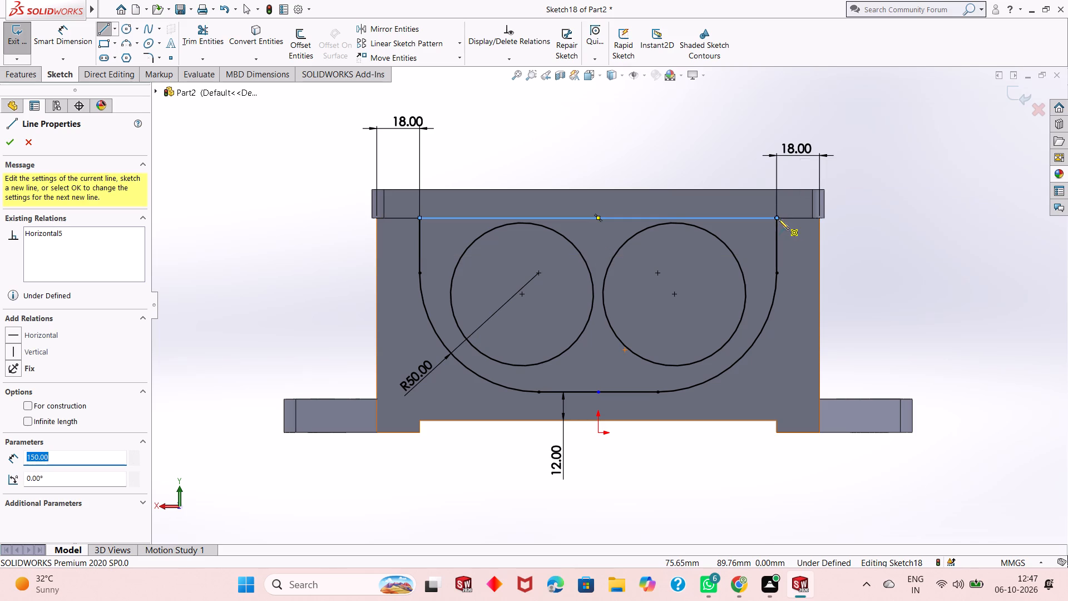
key("Escape")
key("Escape")
key("Escape")
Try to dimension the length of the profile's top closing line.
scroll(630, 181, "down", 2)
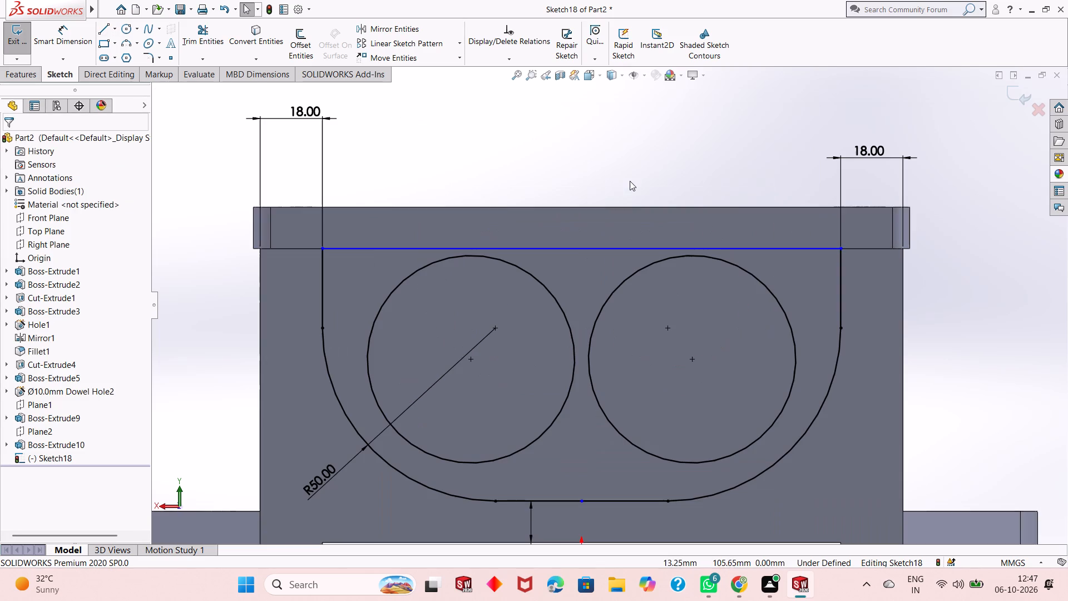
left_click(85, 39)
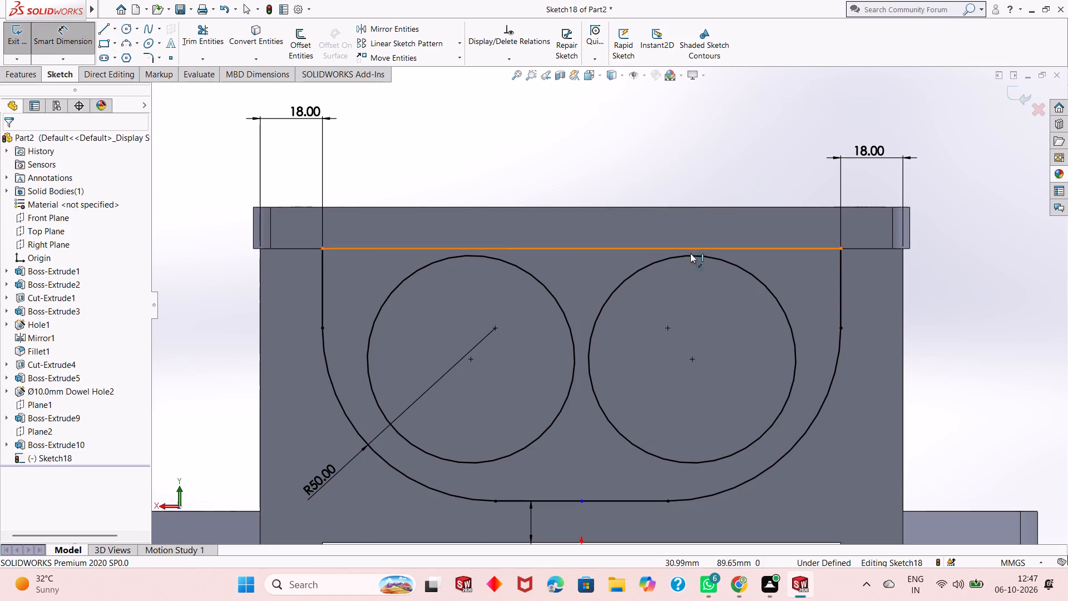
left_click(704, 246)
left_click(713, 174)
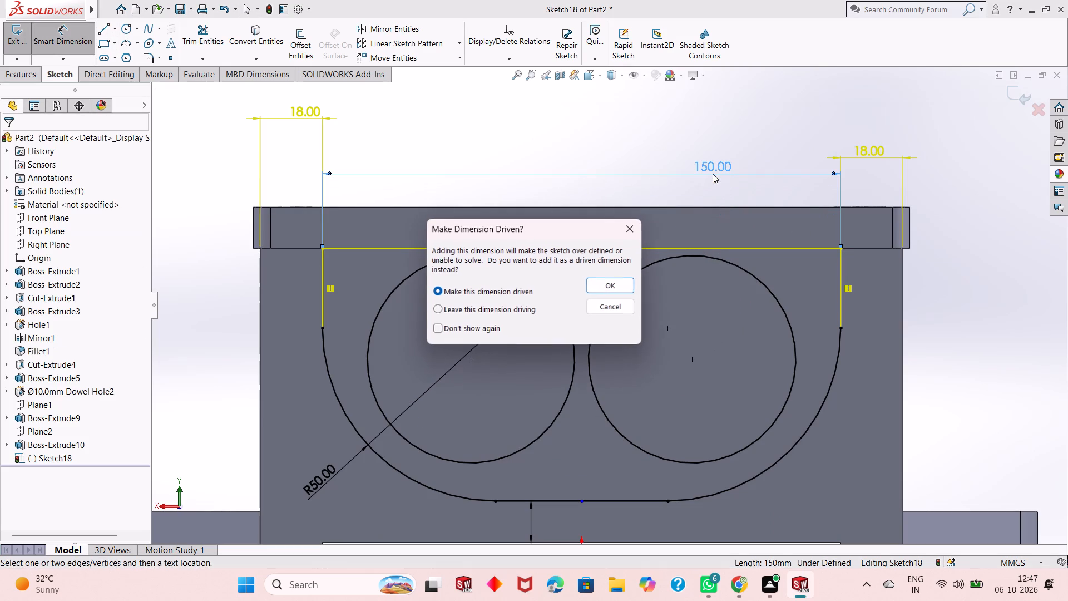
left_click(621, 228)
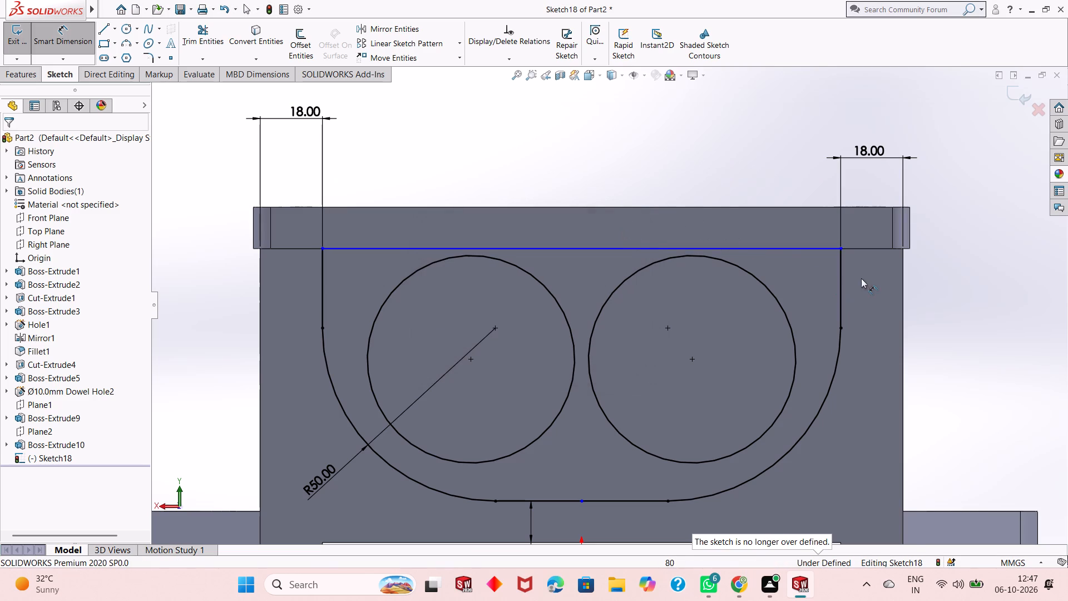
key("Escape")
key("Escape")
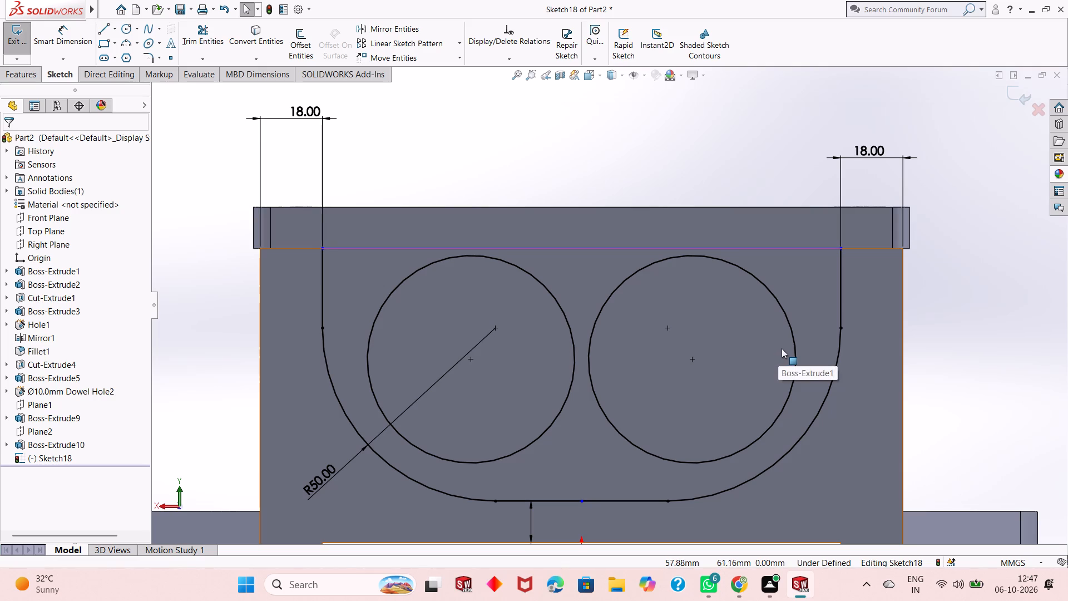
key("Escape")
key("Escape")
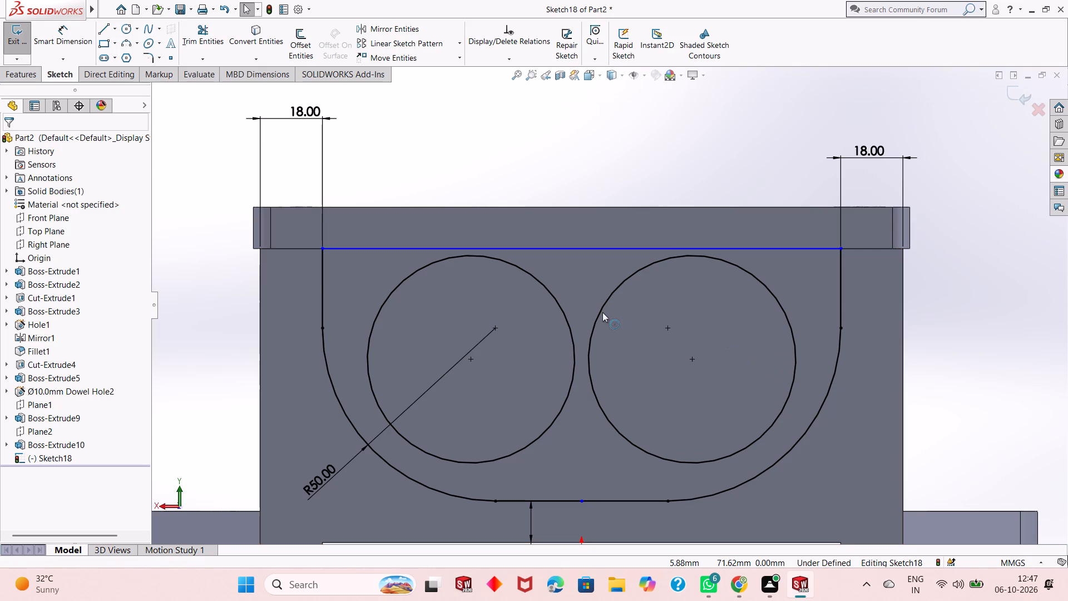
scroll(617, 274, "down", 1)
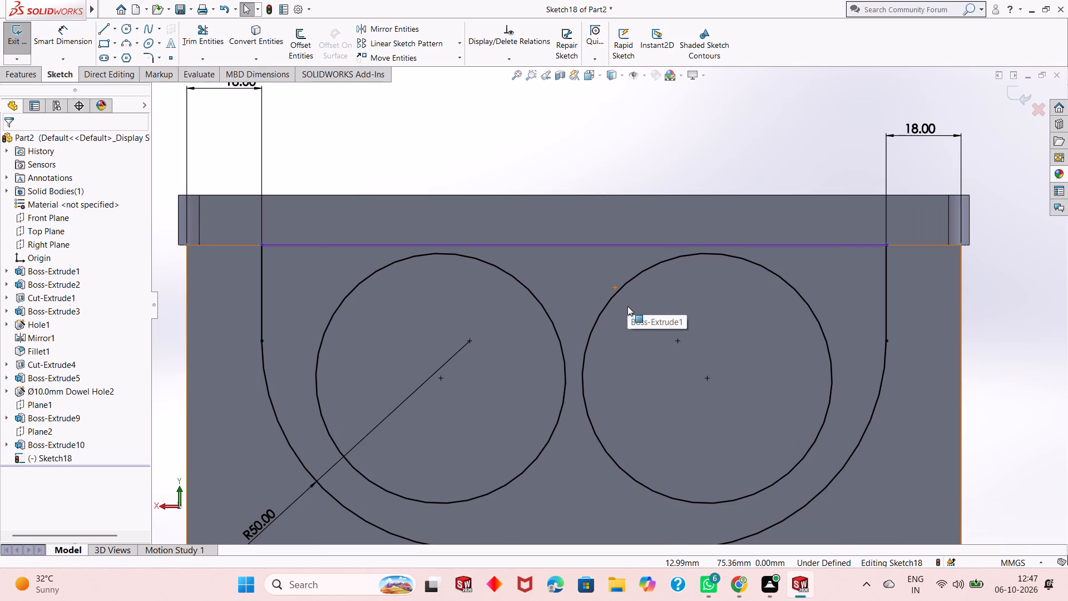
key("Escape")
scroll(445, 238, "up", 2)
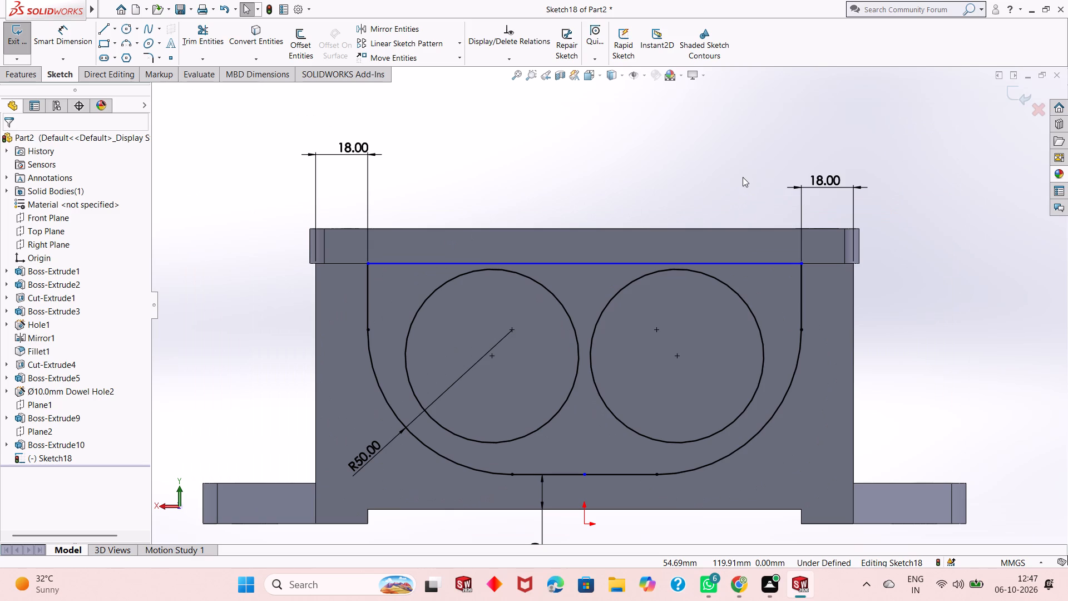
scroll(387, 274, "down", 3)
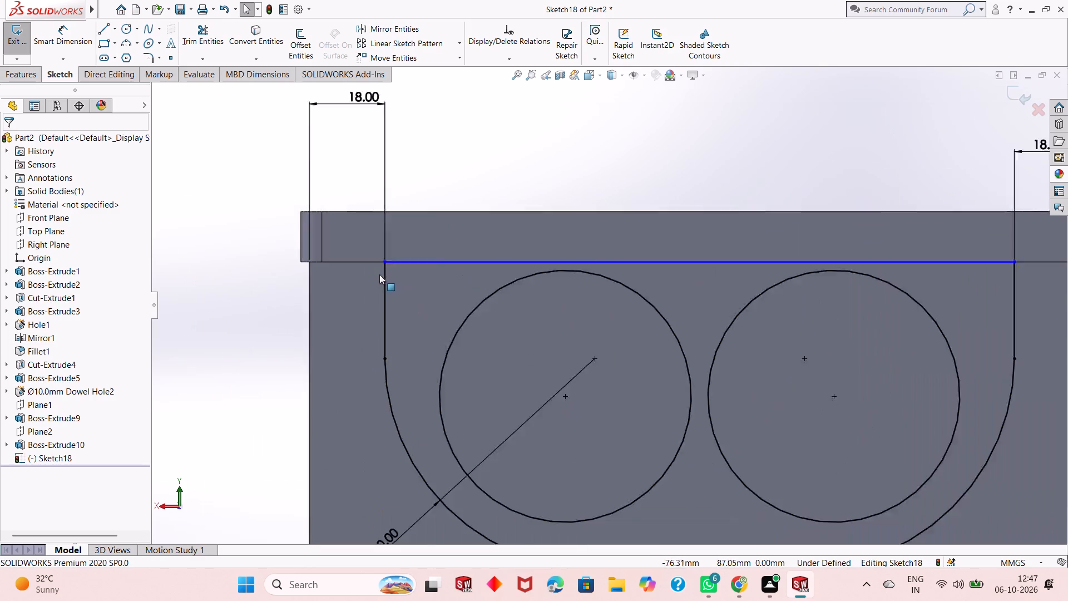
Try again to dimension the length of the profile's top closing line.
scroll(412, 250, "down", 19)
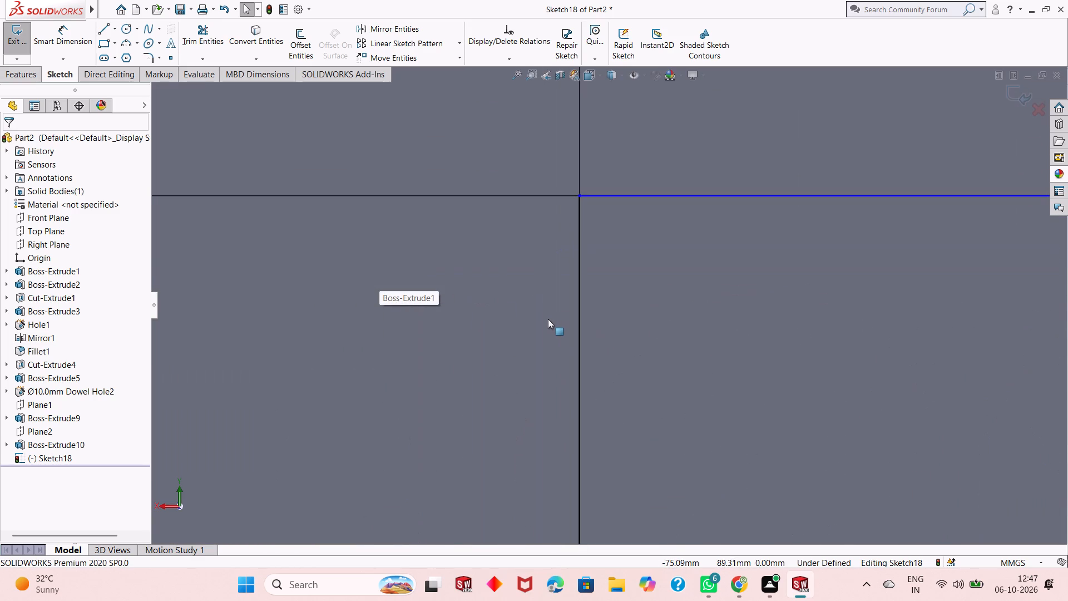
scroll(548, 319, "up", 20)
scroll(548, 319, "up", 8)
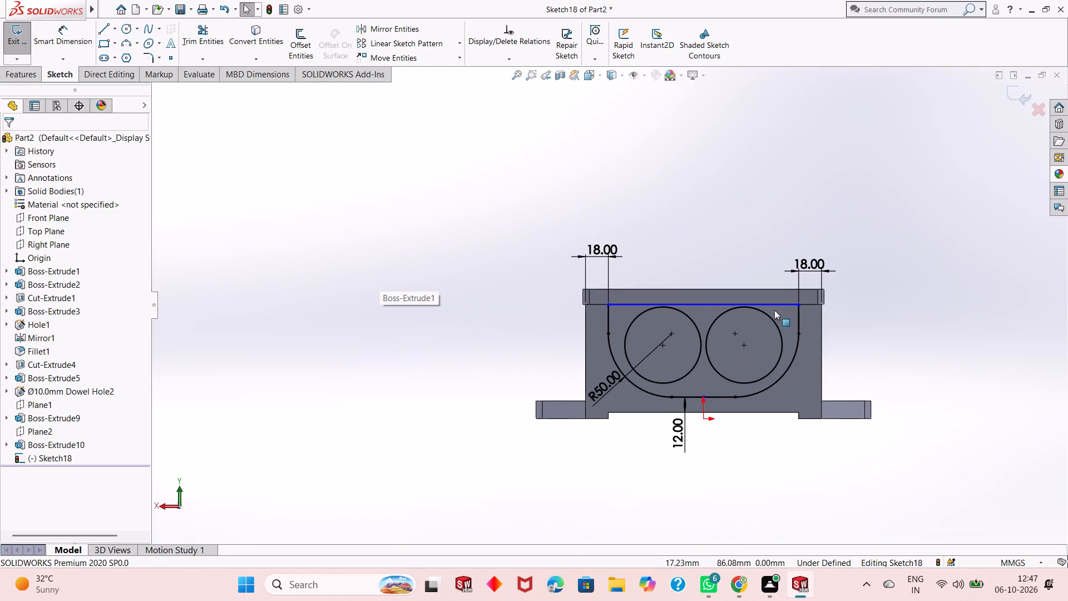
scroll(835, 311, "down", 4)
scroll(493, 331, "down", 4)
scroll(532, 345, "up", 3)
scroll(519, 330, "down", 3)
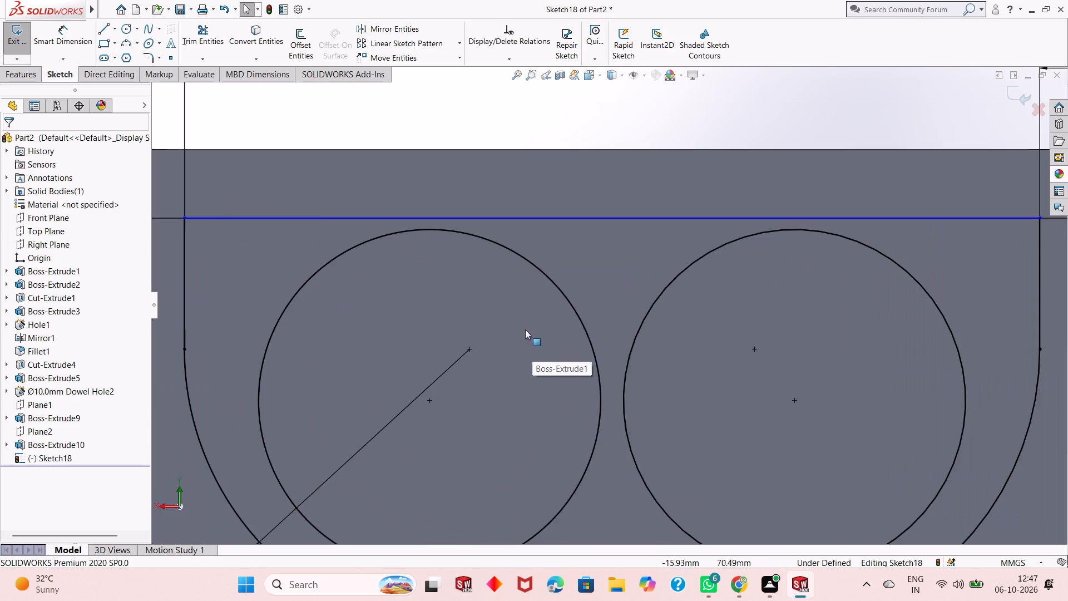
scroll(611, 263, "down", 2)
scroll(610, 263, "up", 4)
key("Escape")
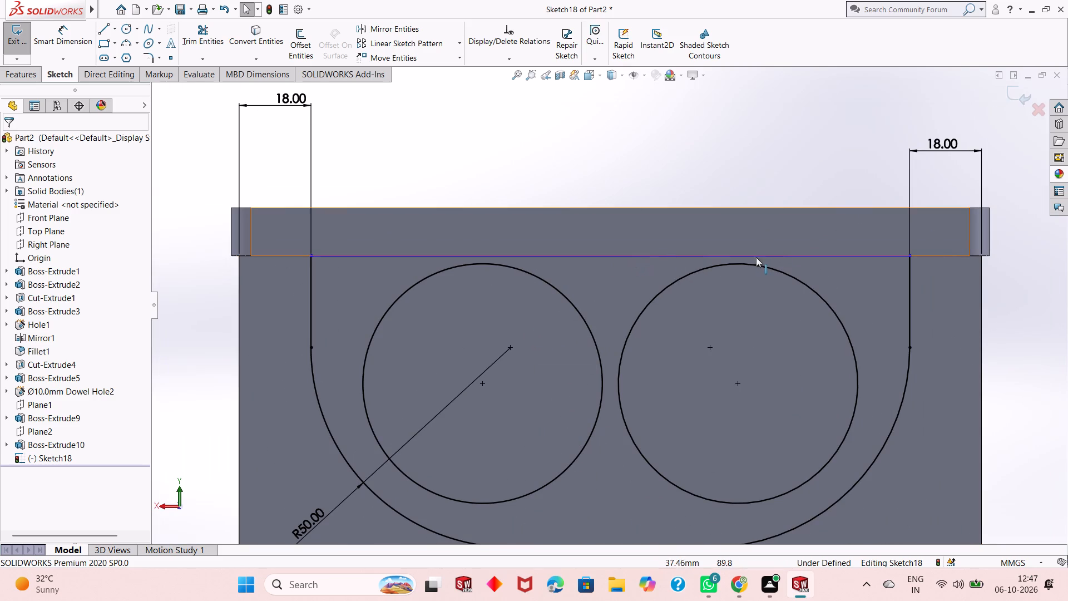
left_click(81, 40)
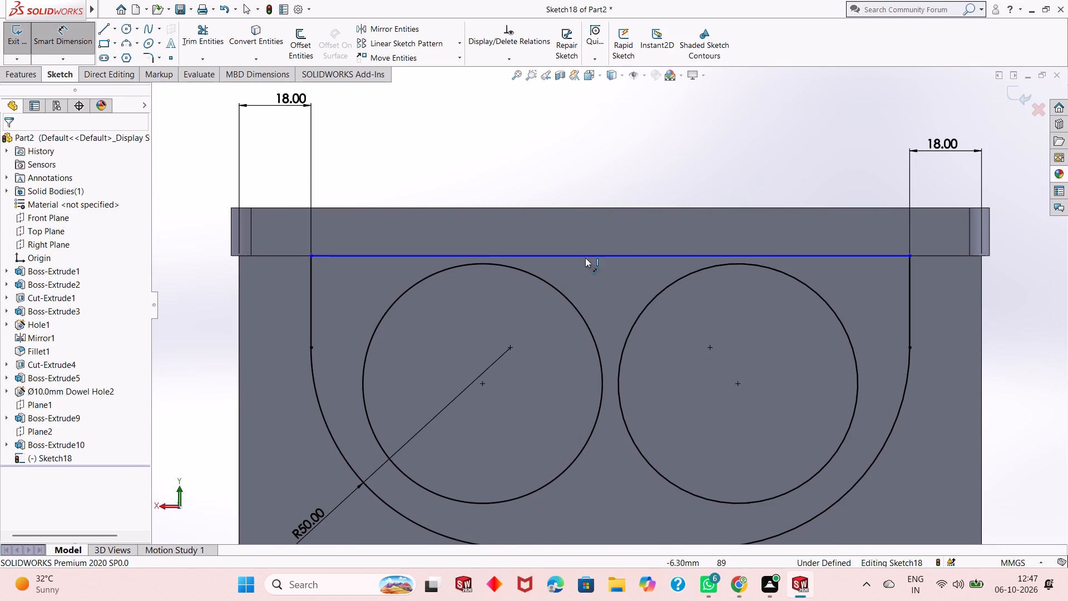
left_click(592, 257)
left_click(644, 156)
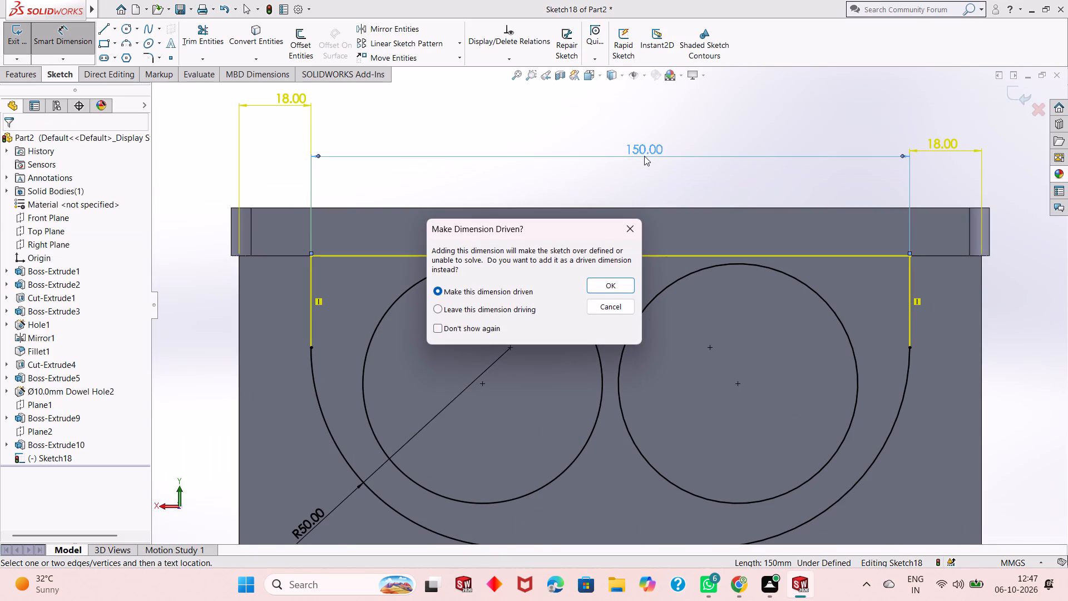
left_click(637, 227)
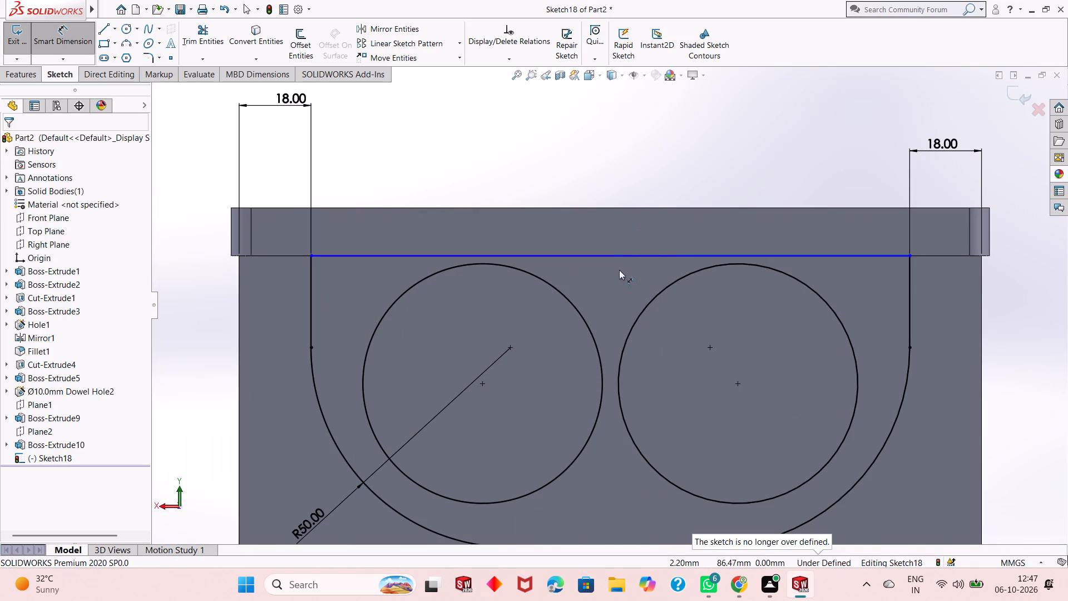
Add a 73 mm vertical dimension between the top closing line's endpoint and the midpoint of the profile's bottom edge.
left_click(909, 253)
scroll(673, 311, "up", 1)
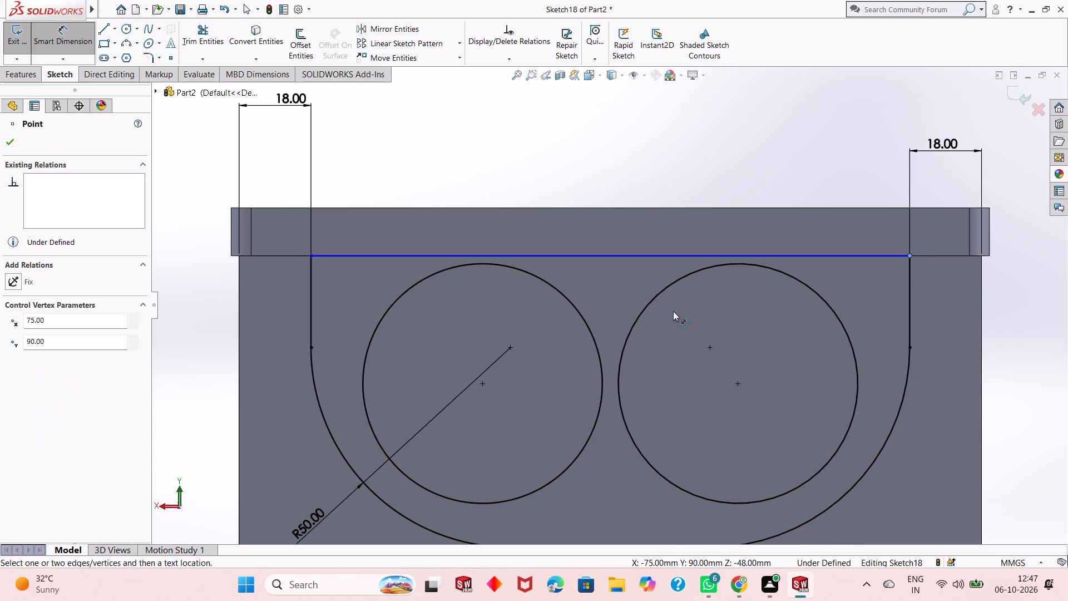
scroll(673, 311, "up", 3)
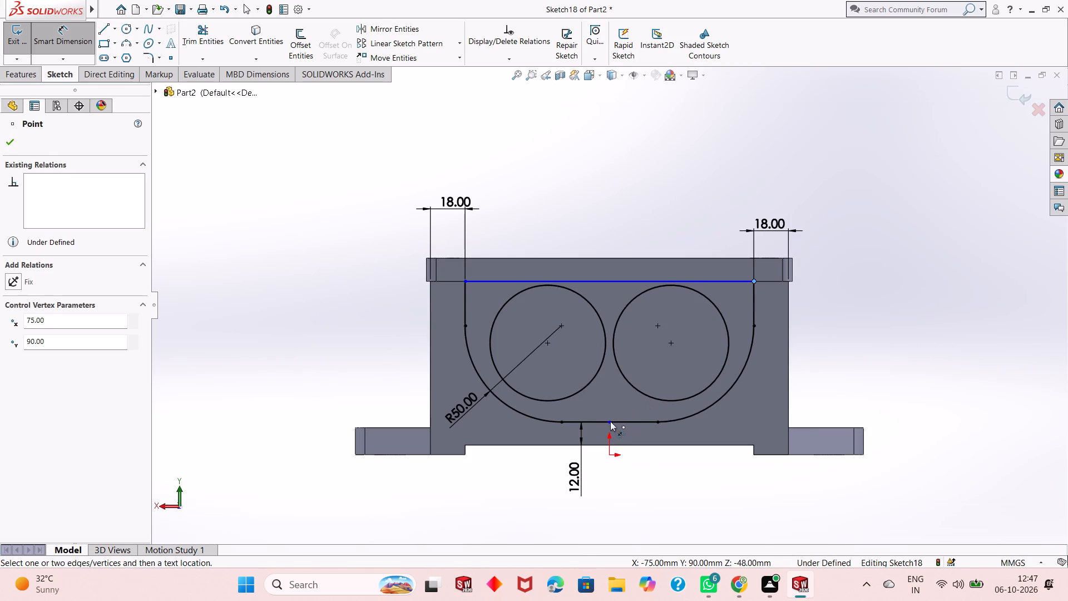
left_click(610, 421)
left_click(969, 357)
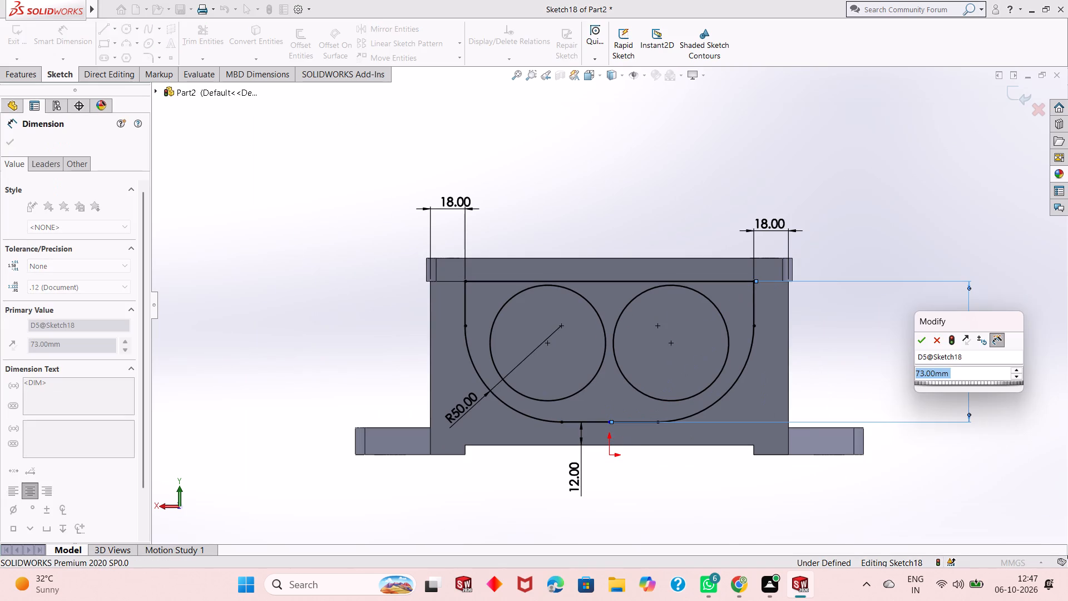
key("Return")
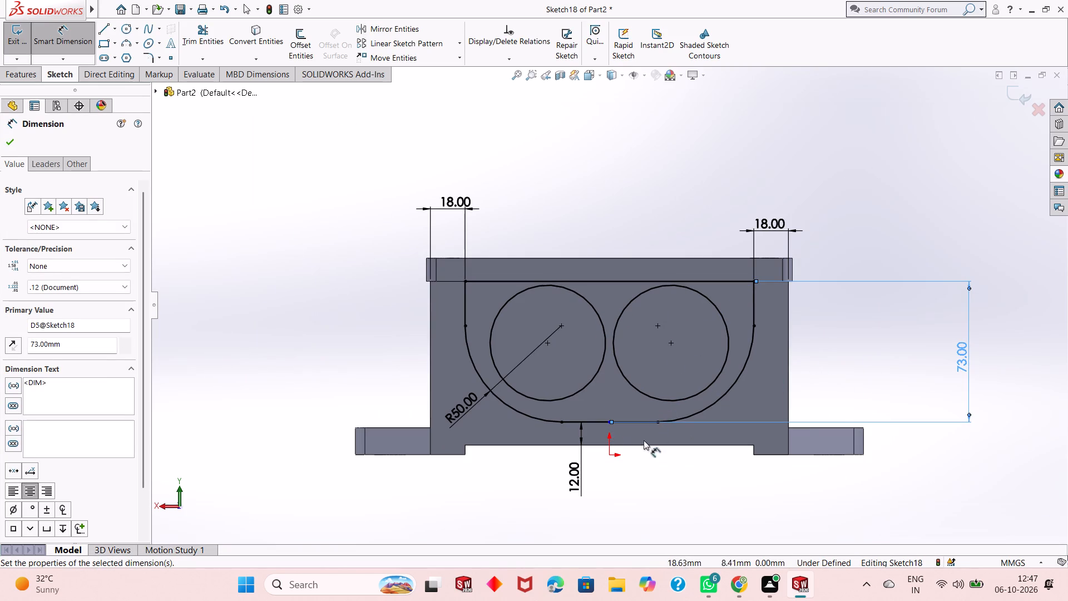
Add a 25 mm length dimension to the bottom half-line on the side away from the 12 mm dimension.
scroll(622, 441, "down", 4)
left_click(636, 363)
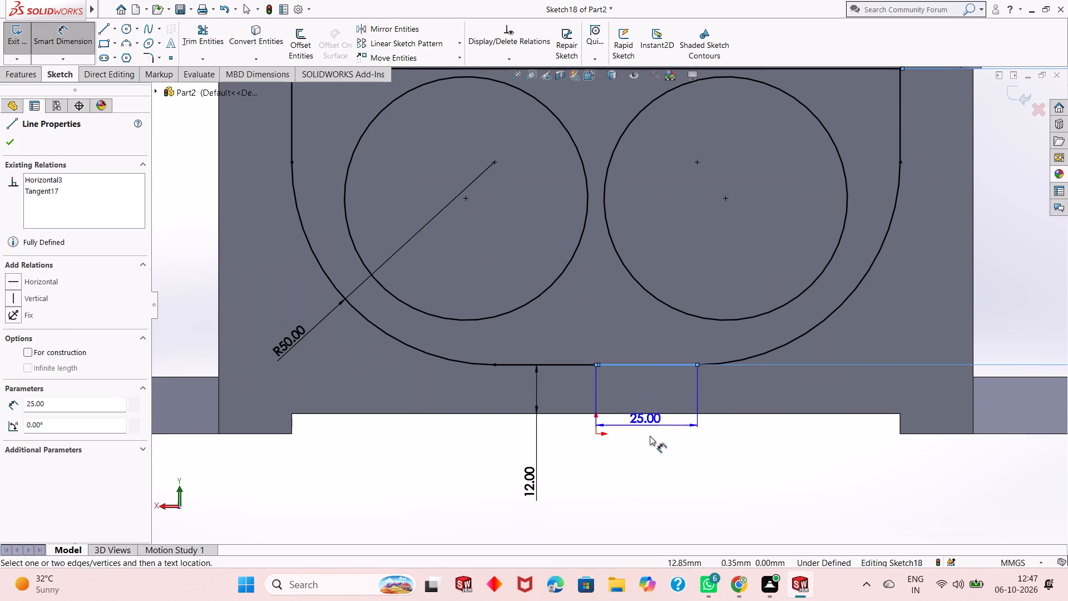
left_click(657, 448)
key("Return")
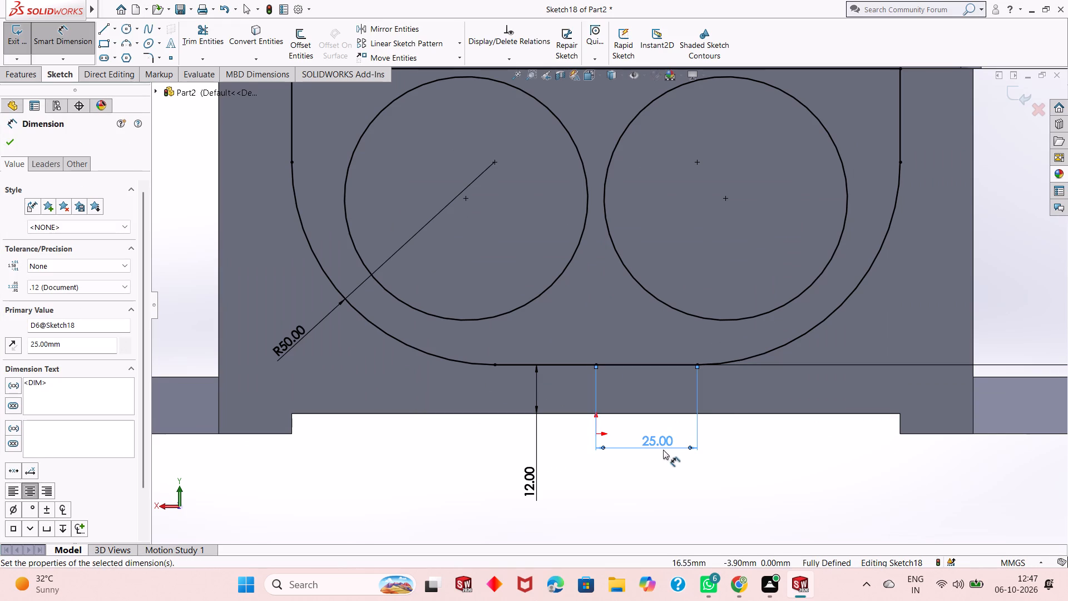
right_click(719, 447)
left_click(764, 481)
Delete both 60 mm diameter circles inside the profile sketch.
scroll(664, 474, "up", 2)
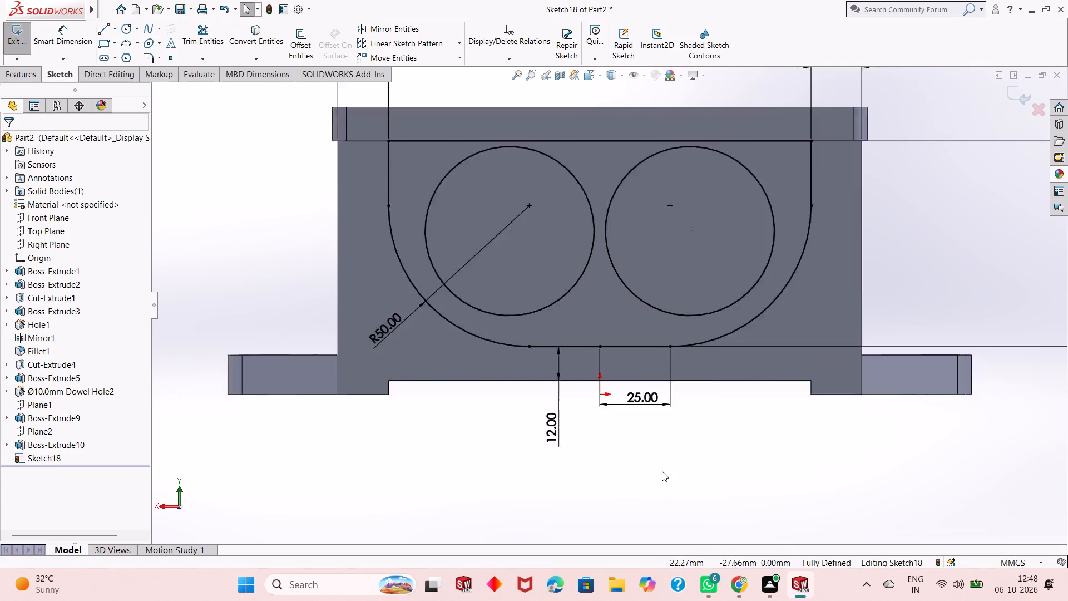
scroll(662, 471, "up", 3)
scroll(617, 229, "down", 1)
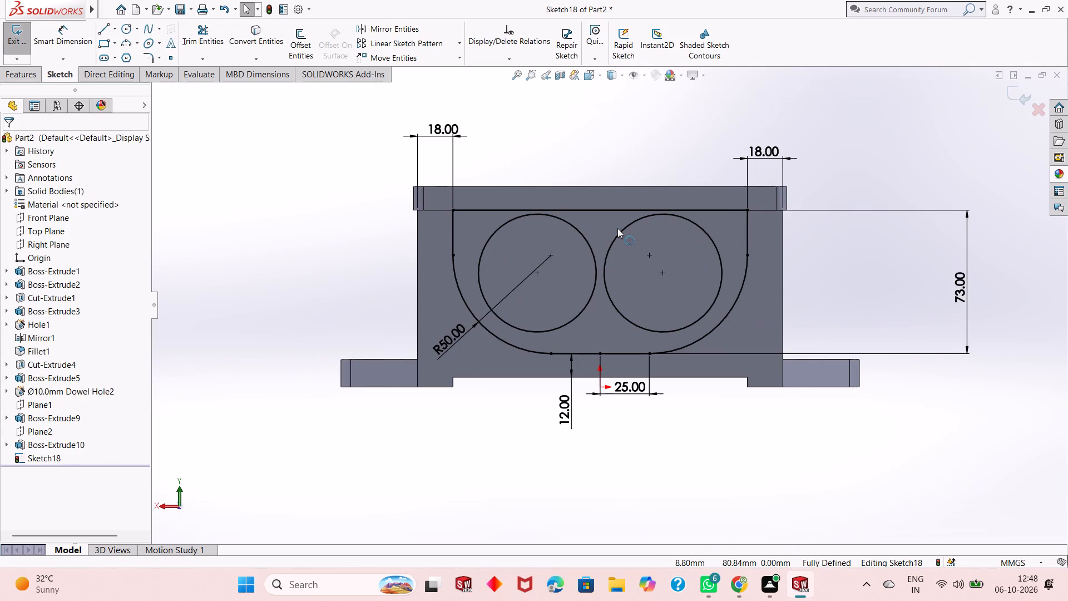
middle_click_drag(687, 282, 650, 306)
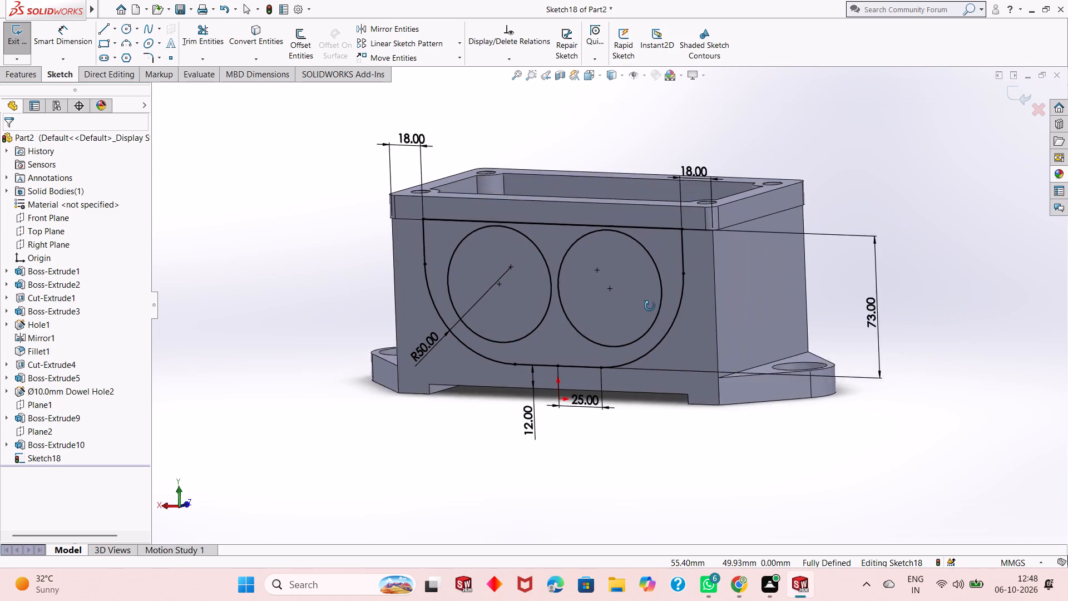
middle_click_drag(650, 306, 589, 352)
scroll(597, 348, "down", 1)
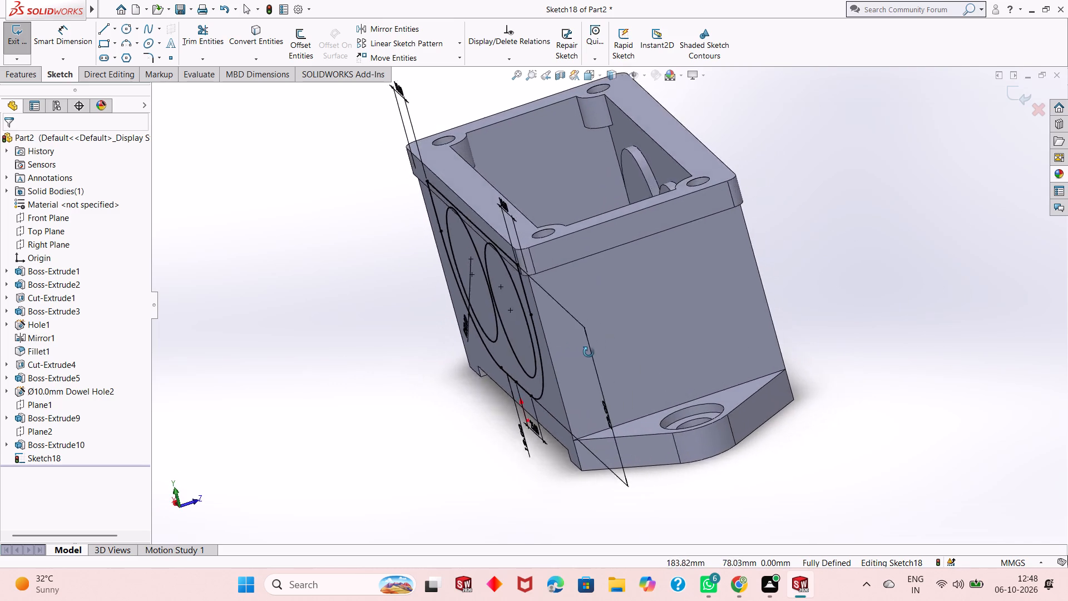
middle_click_drag(589, 352, 619, 352)
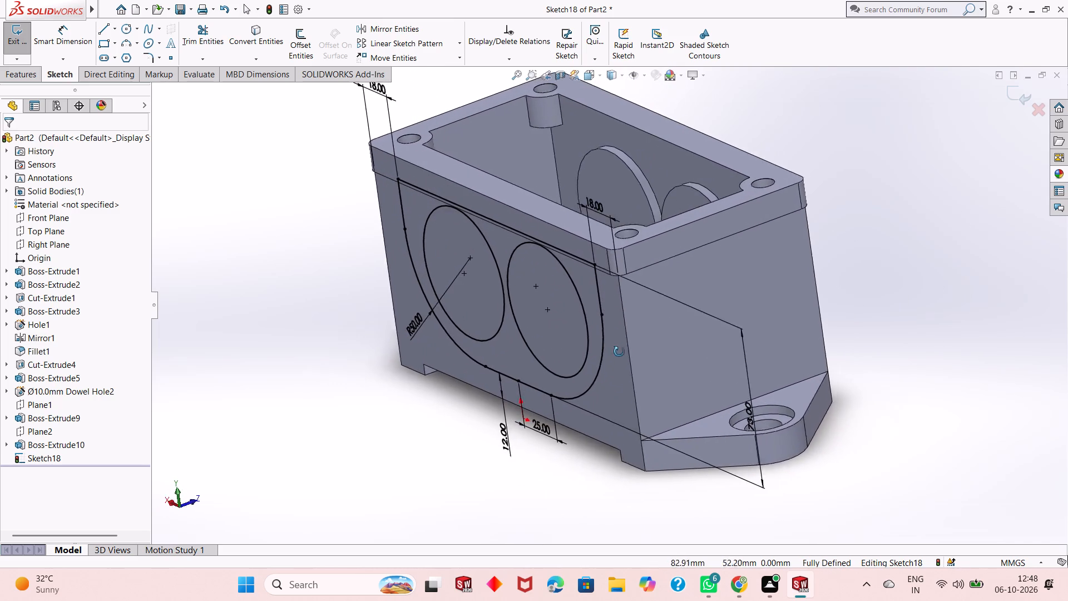
middle_click_drag(619, 352, 656, 238)
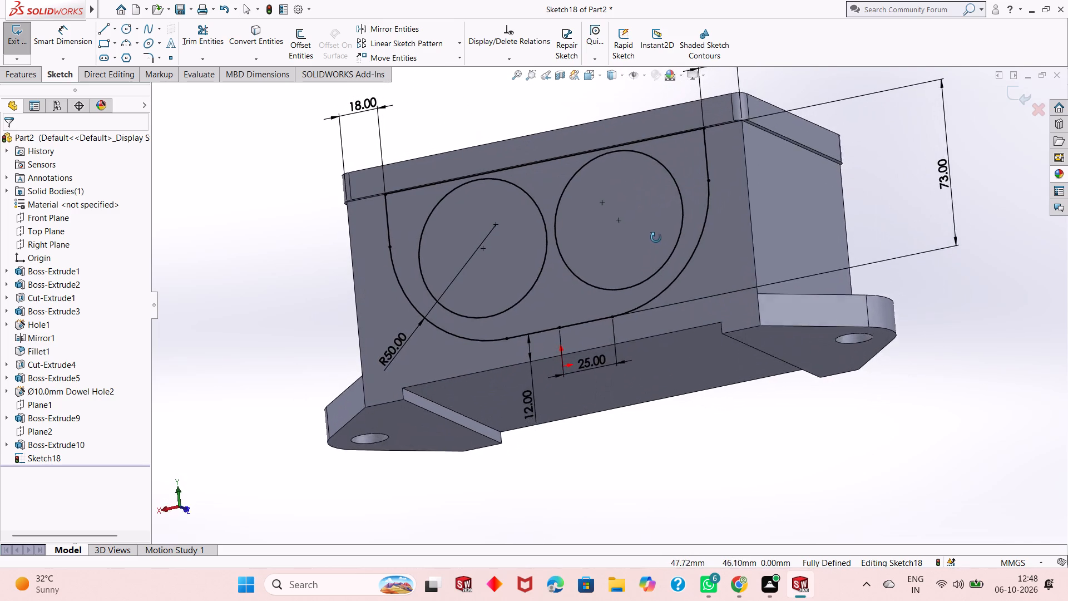
middle_click_drag(656, 238, 607, 335)
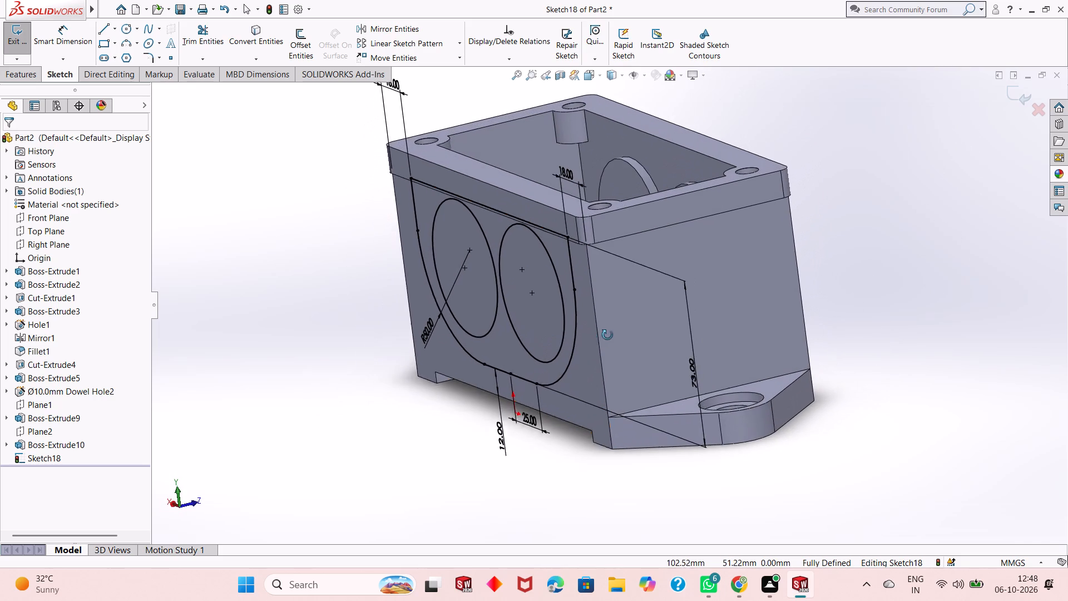
middle_click_drag(607, 335, 607, 336)
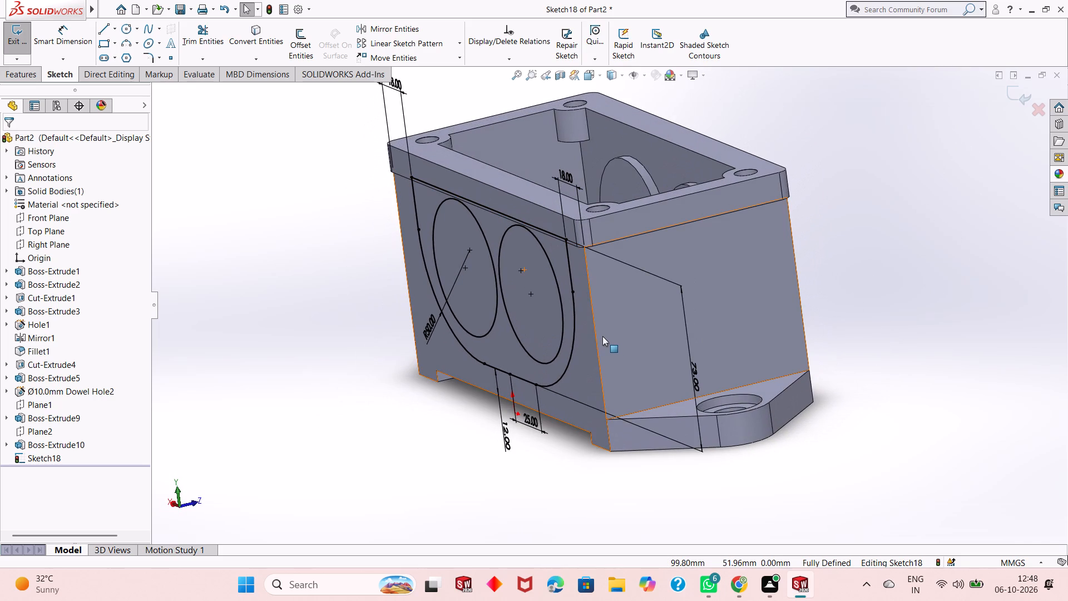
left_click(494, 320)
left_click(518, 336)
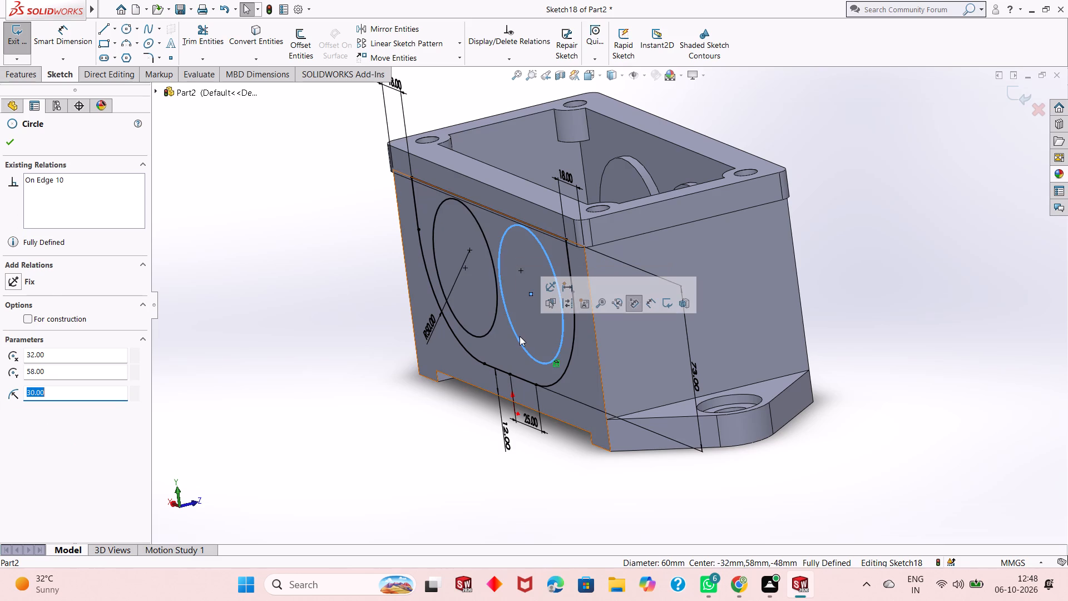
left_click(491, 329, "ctrl")
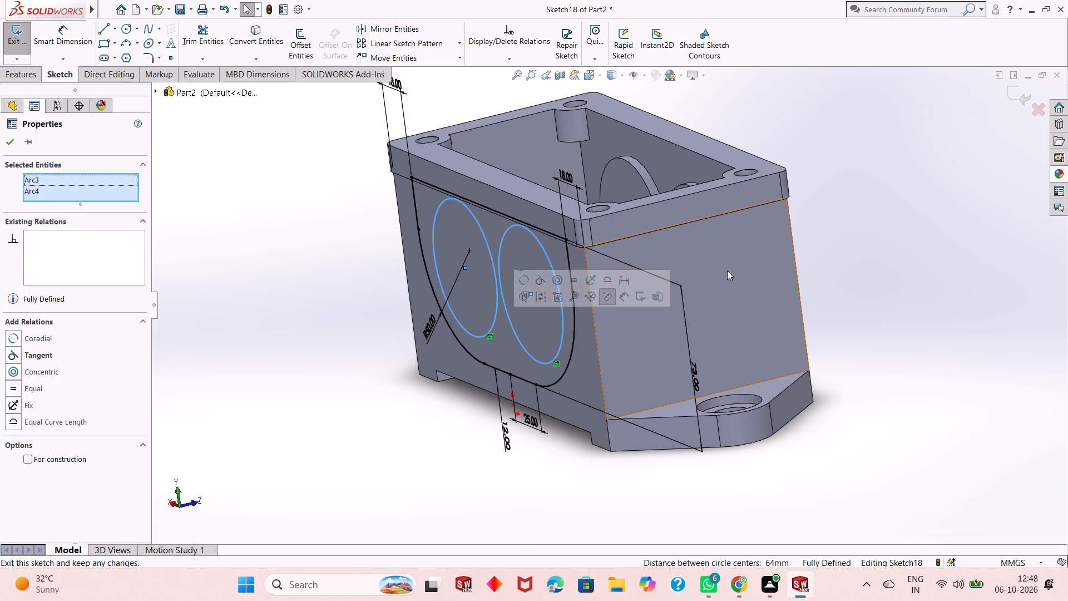
right_click(874, 186)
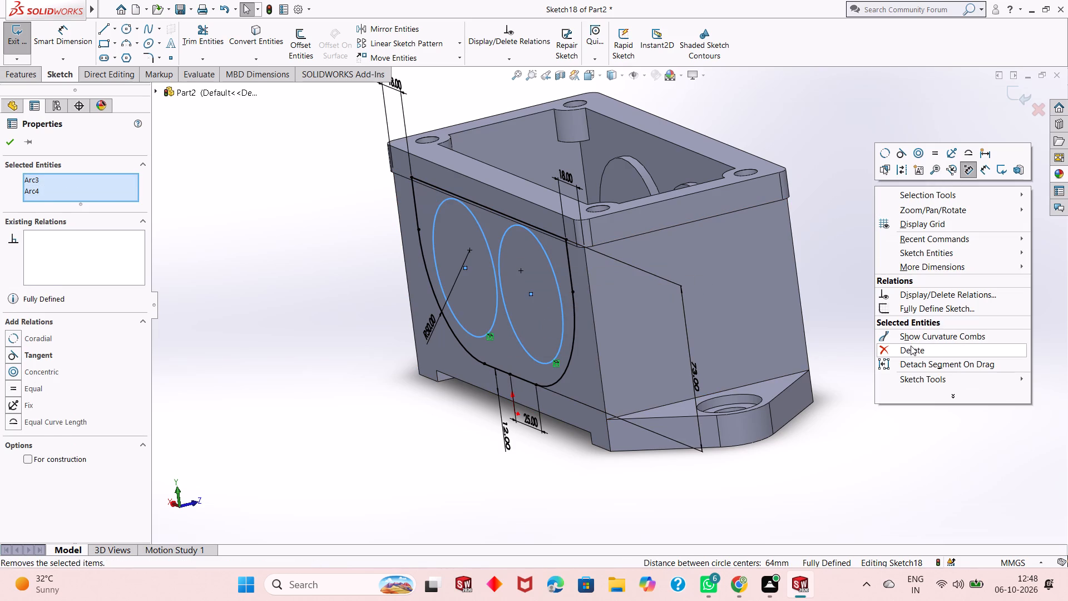
left_click(911, 346)
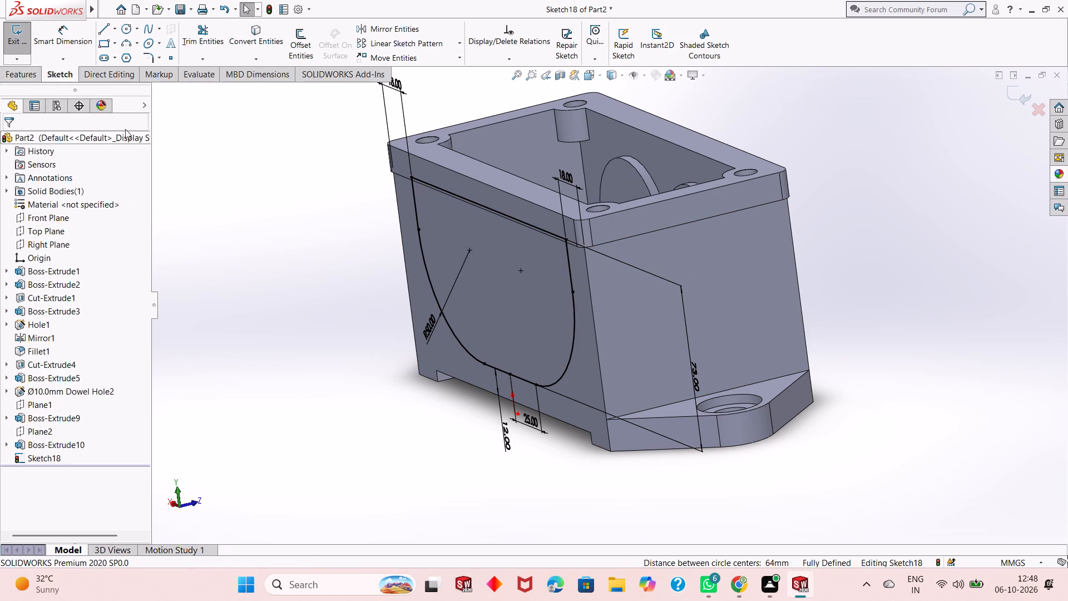
Extrude the closed profile outward from the housing's end wall as a 2 mm blind boss with merged result.
left_click(31, 80)
left_click(24, 57)
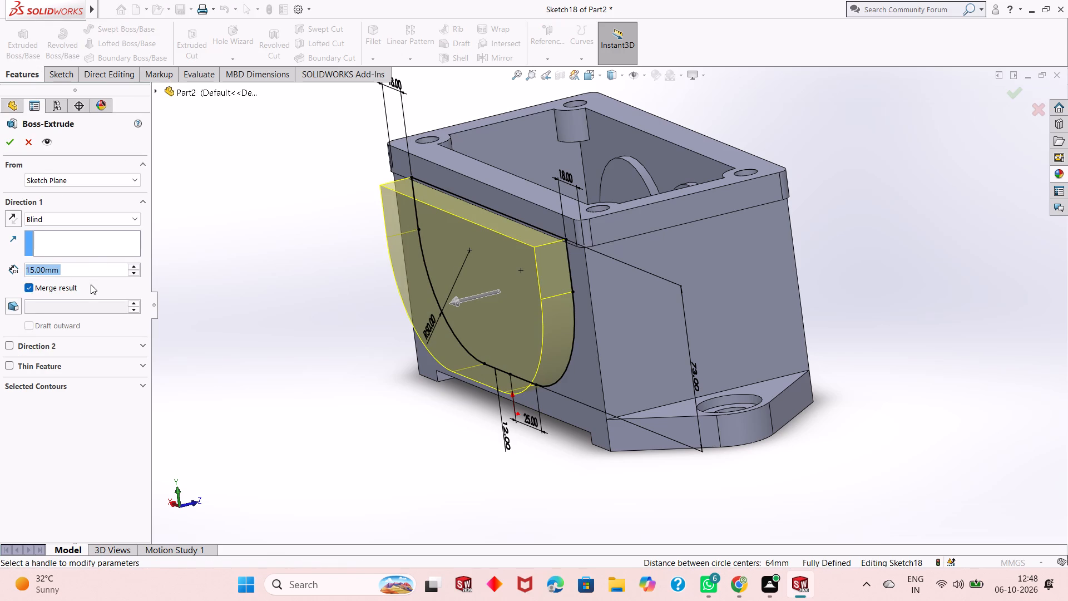
key("2")
key("Return")
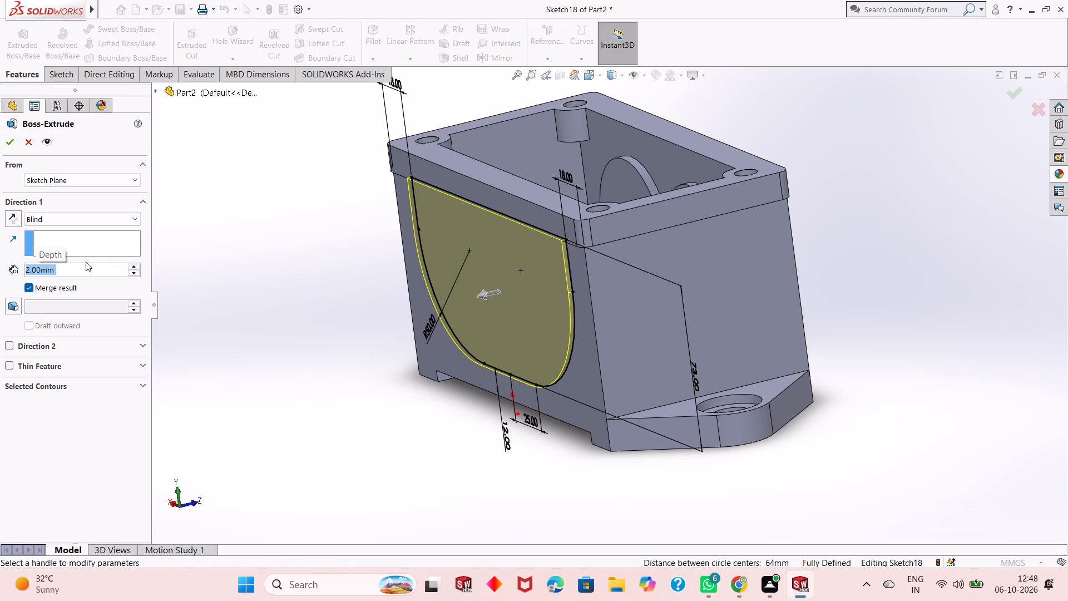
left_click(8, 142)
middle_click_drag(309, 362, 322, 327)
left_click(293, 330)
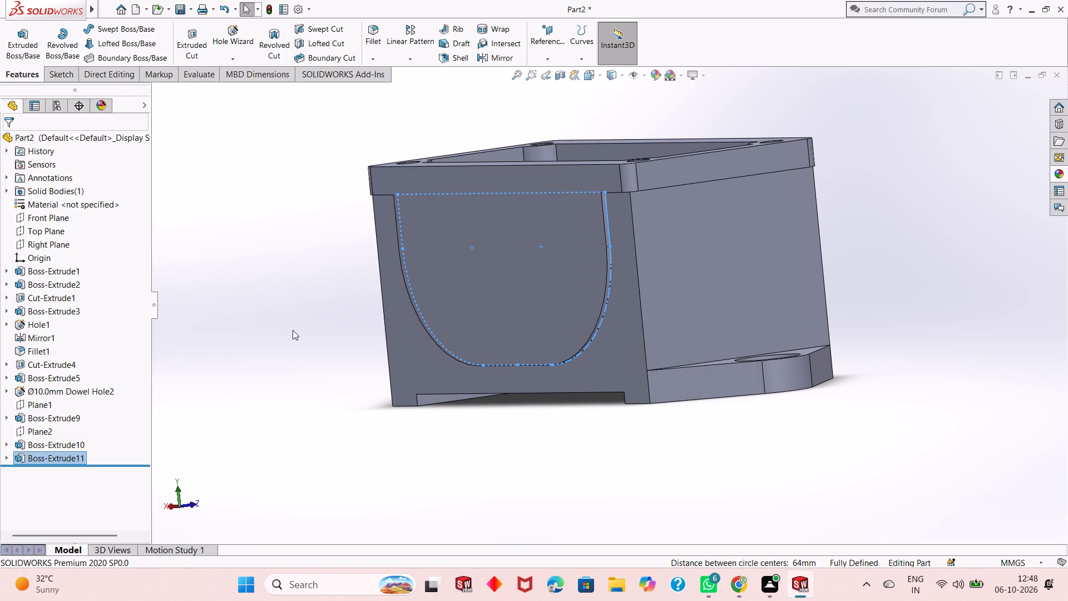
Edit the new end-wall boss extrusion and set its depth to 1.5 mm.
middle_click_drag(422, 274, 409, 287)
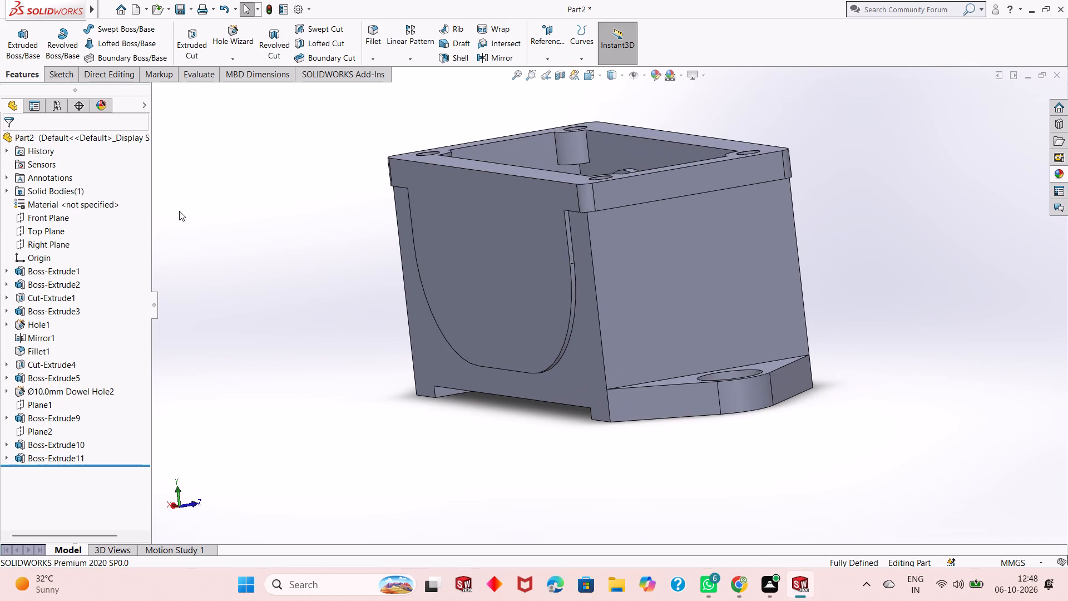
left_click(67, 459)
left_click(72, 428)
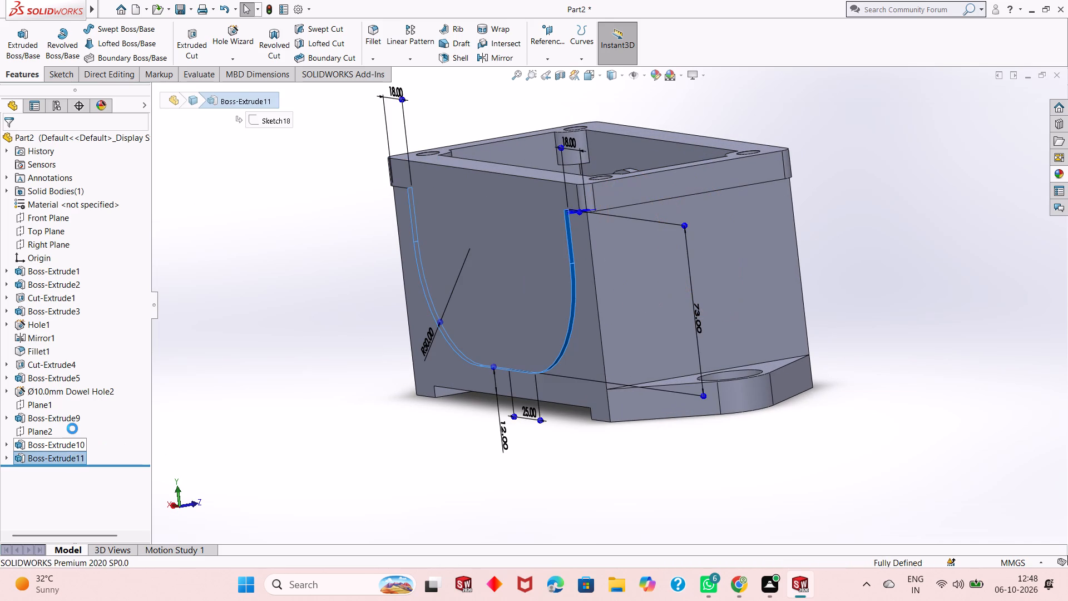
type("1.5")
key("Return")
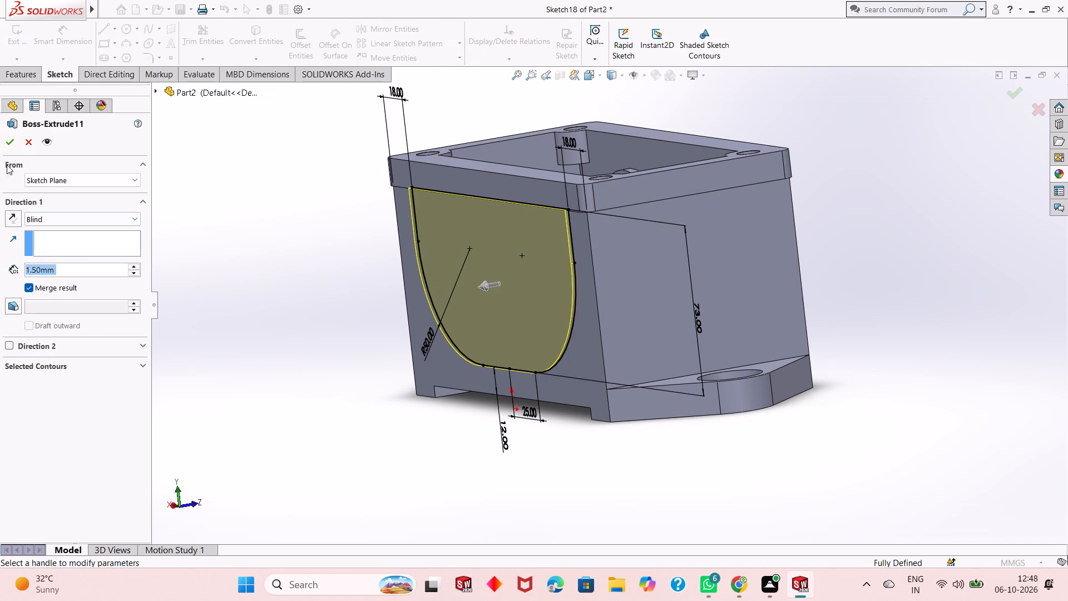
left_click(5, 140)
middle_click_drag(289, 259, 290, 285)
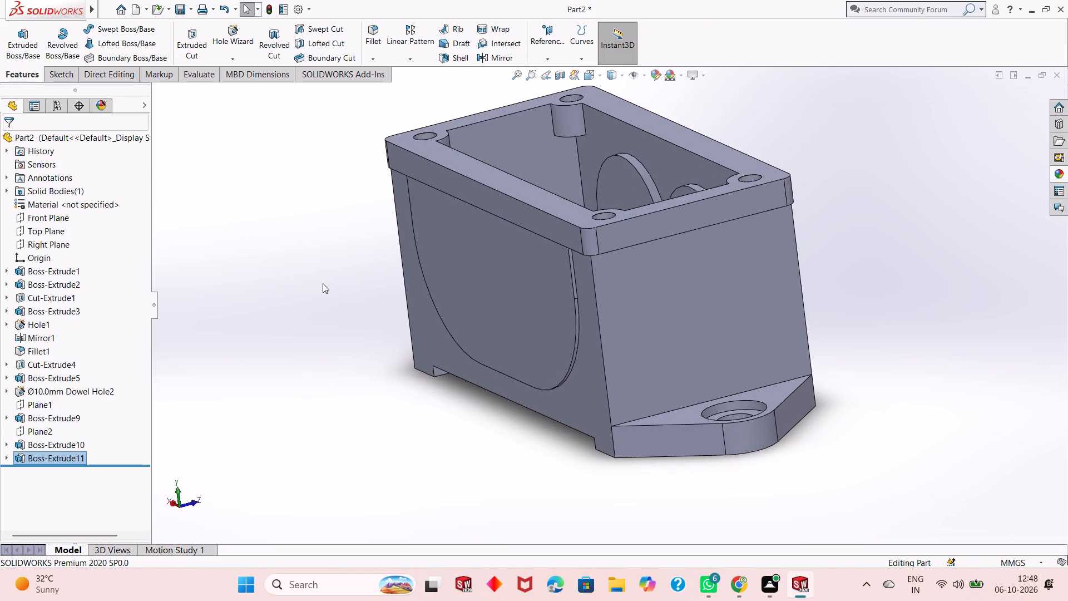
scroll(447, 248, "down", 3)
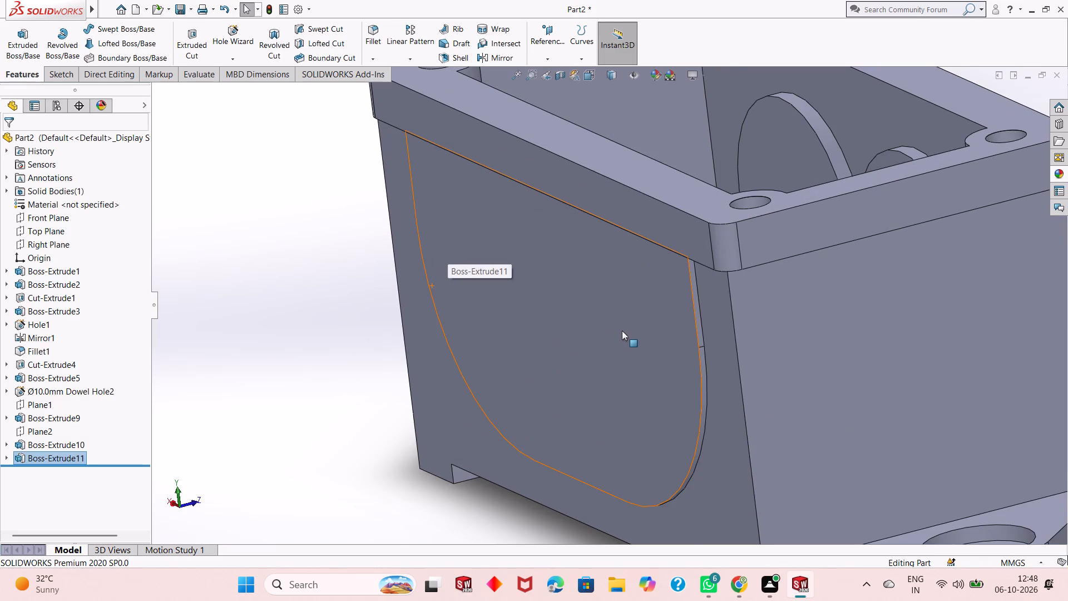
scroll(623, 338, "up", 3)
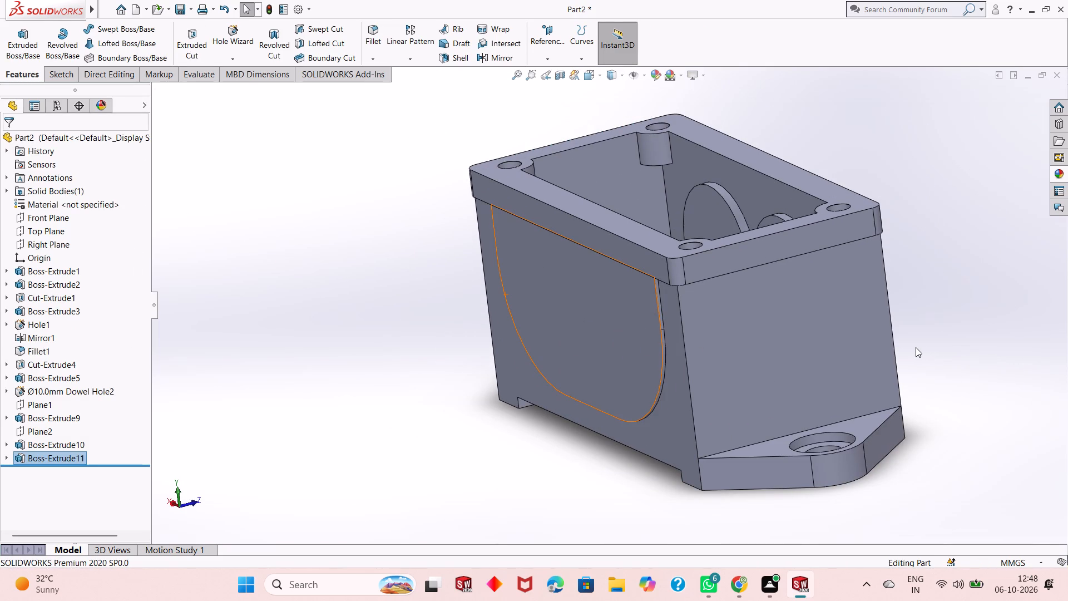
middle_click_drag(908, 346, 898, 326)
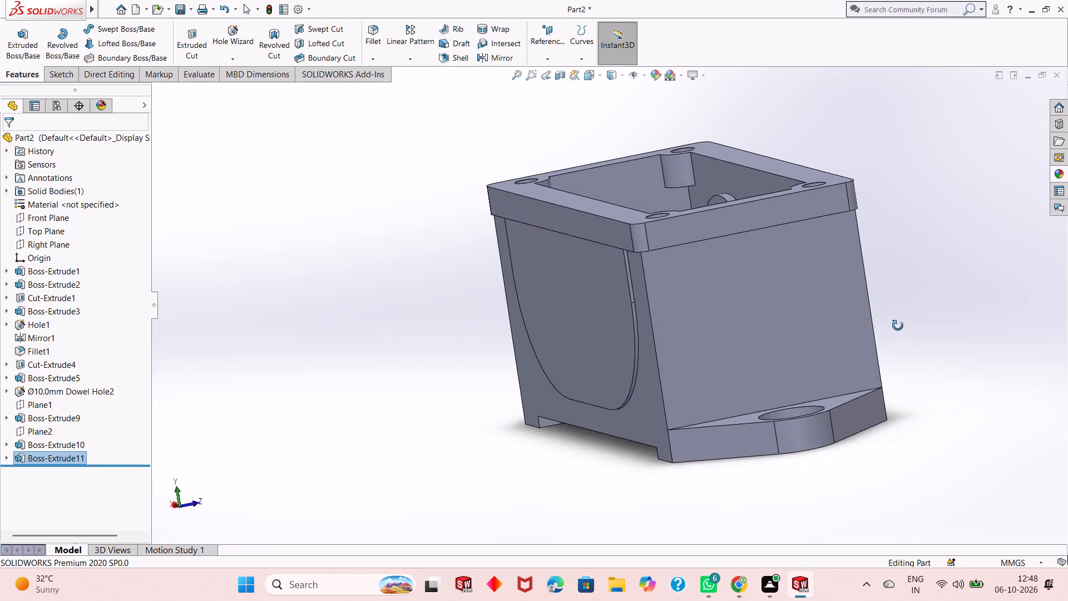
Inspect the raised U-shaped pad on the housing's outer wall and the surrounding rim, lugs and base slot from several angles.
middle_click_drag(898, 326, 884, 383)
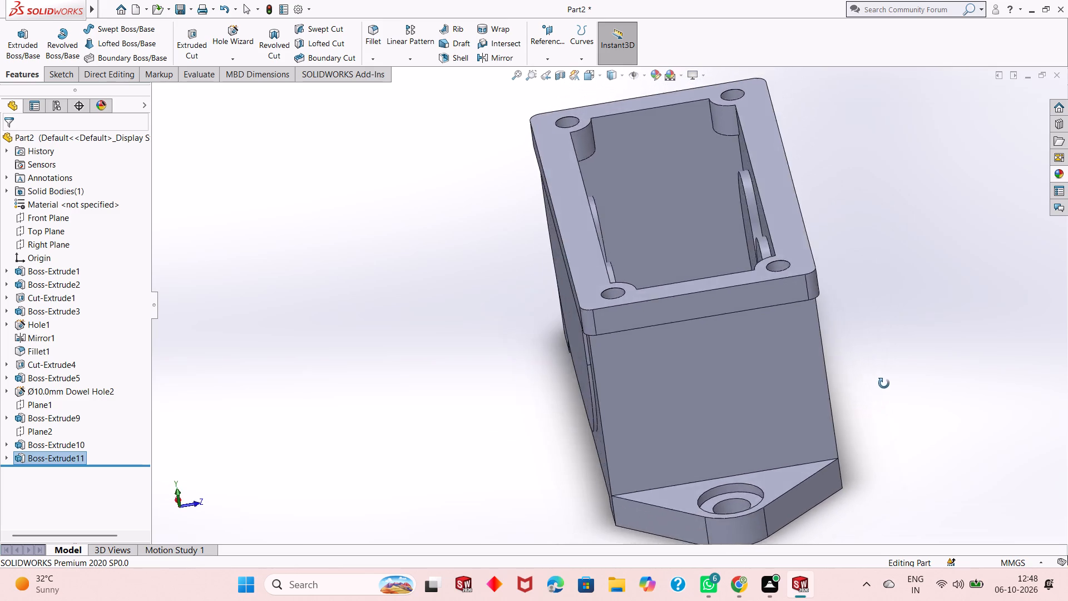
middle_click_drag(884, 383, 606, 327)
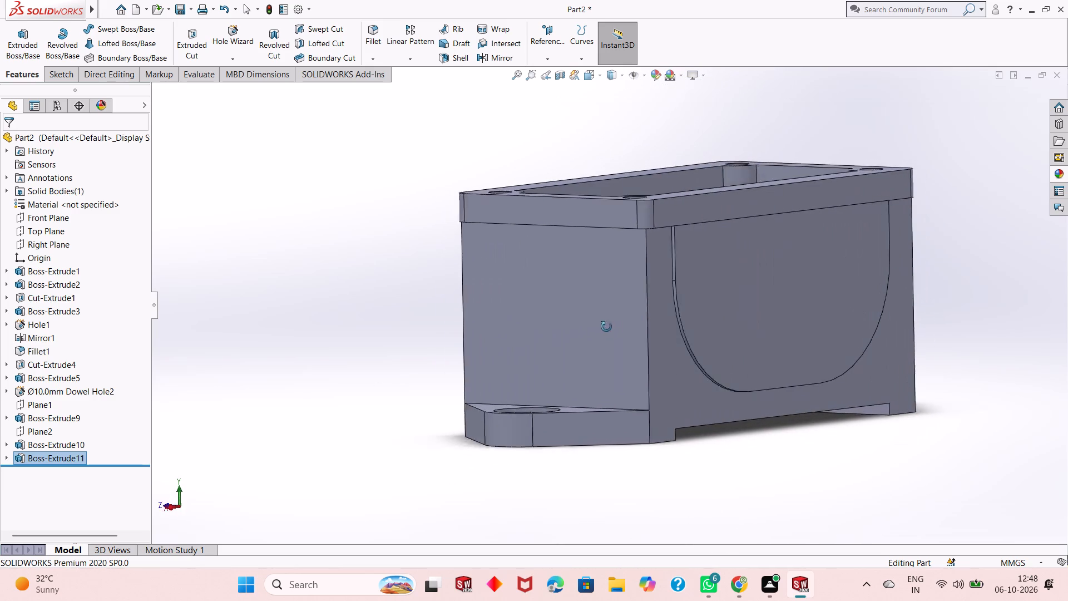
middle_click_drag(606, 327, 960, 310)
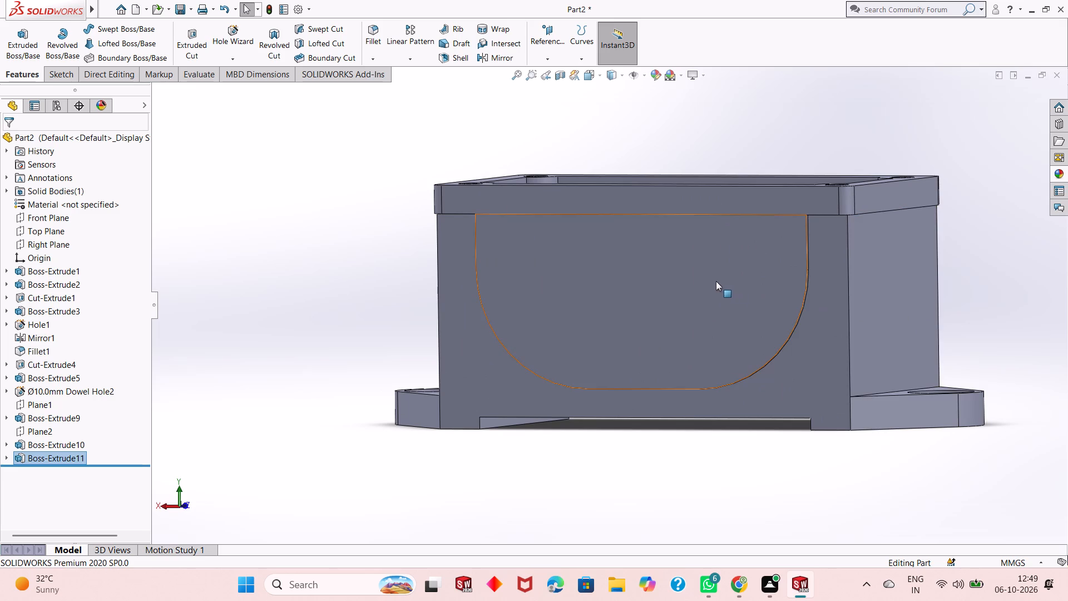
scroll(713, 281, "down", 1)
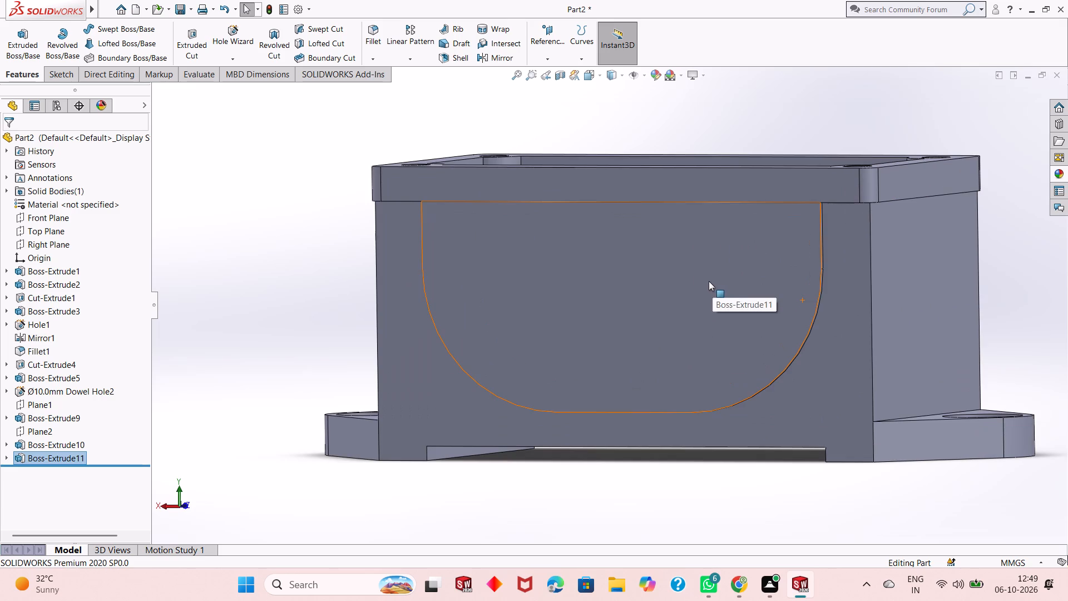
scroll(703, 299, "down", 2)
scroll(702, 300, "up", 2)
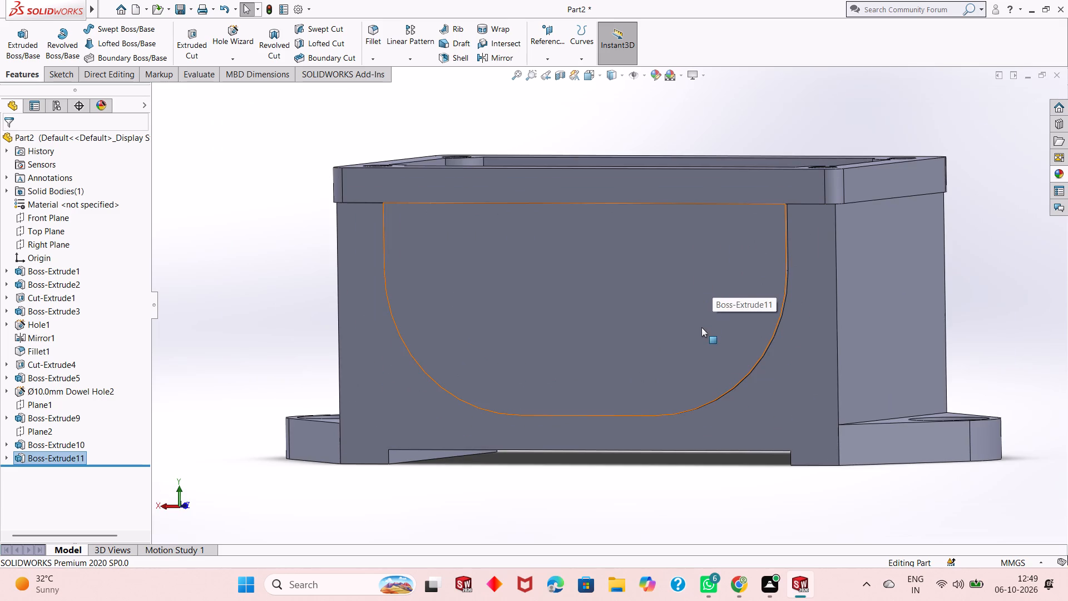
middle_click_drag(655, 349, 659, 342)
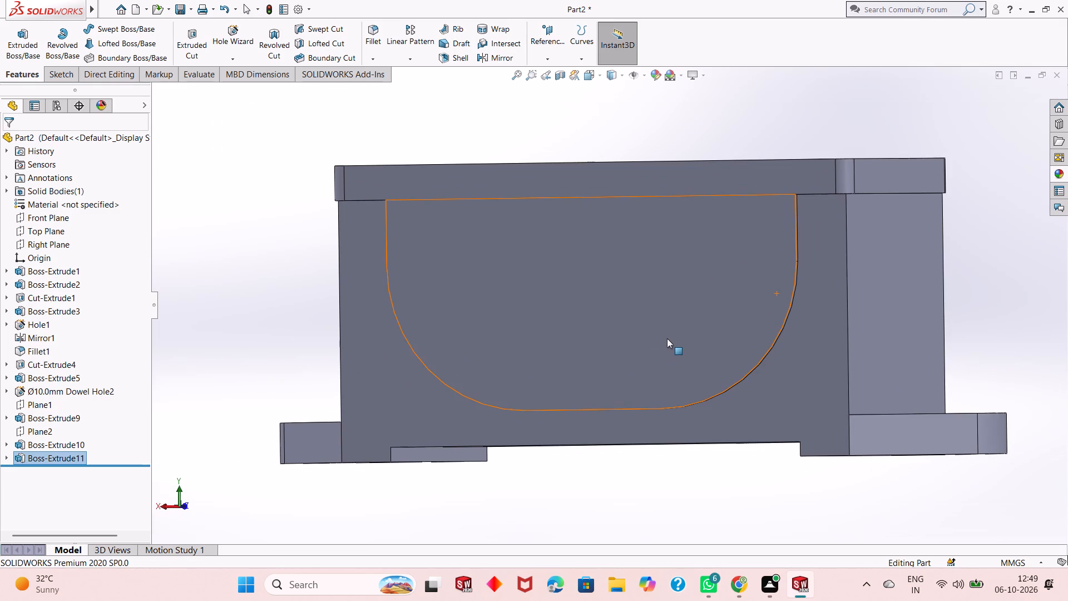
middle_click_drag(670, 350, 687, 339)
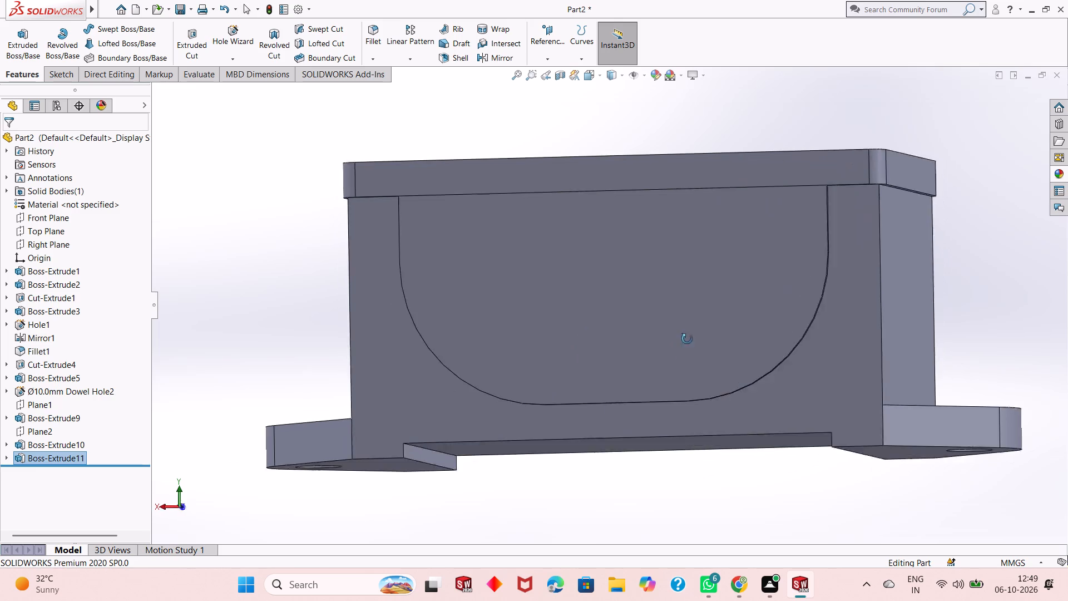
middle_click_drag(687, 339, 717, 364)
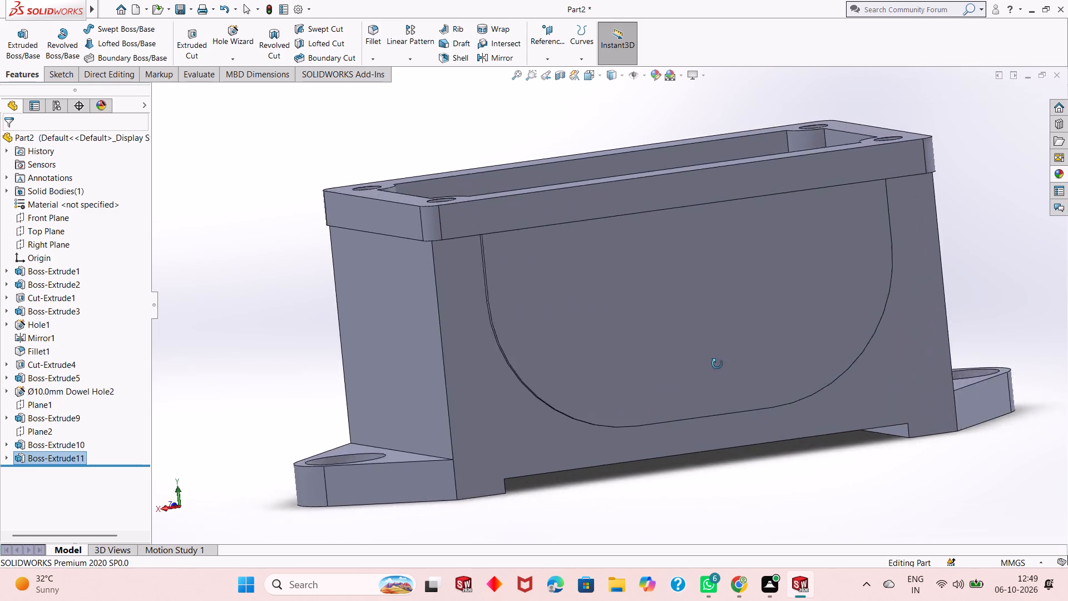
middle_click_drag(717, 364, 668, 368)
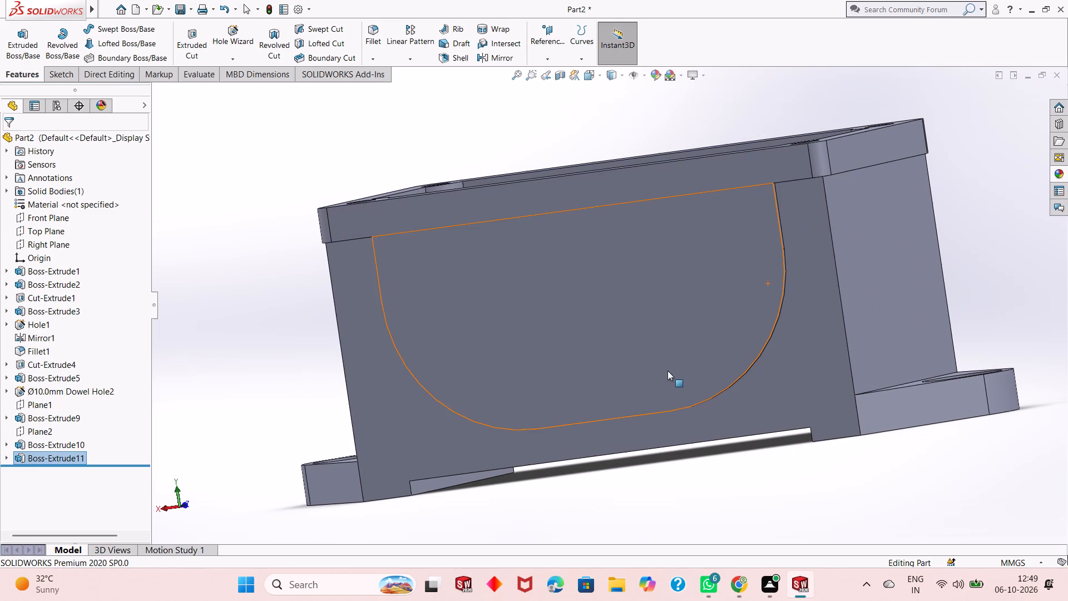
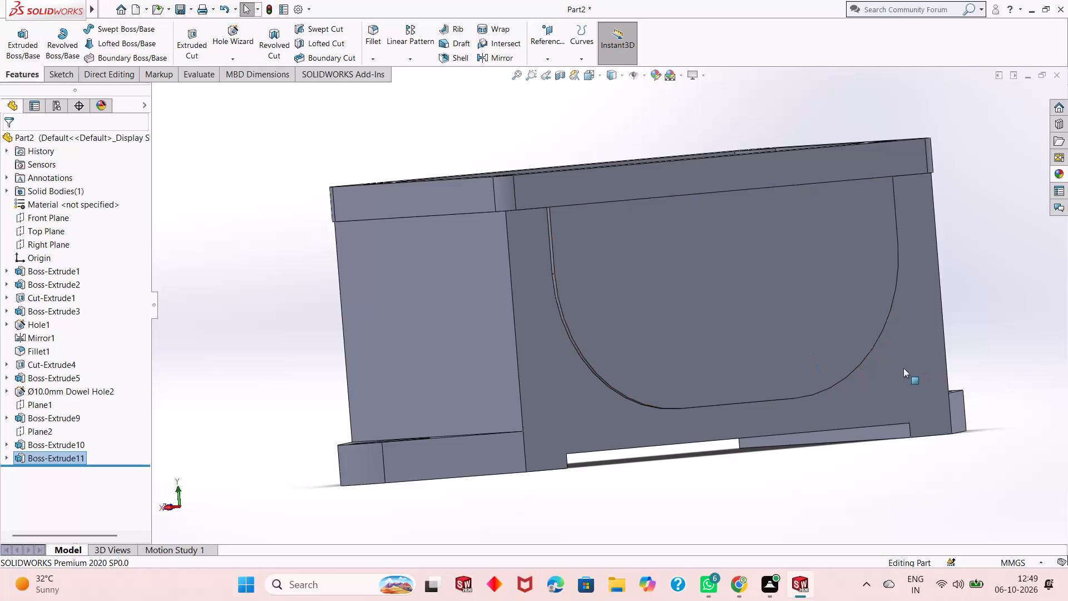
Examine the U-shaped feature on the housing's long side wall and the adjoining walls and rim from several angles.
scroll(794, 328, "up", 1)
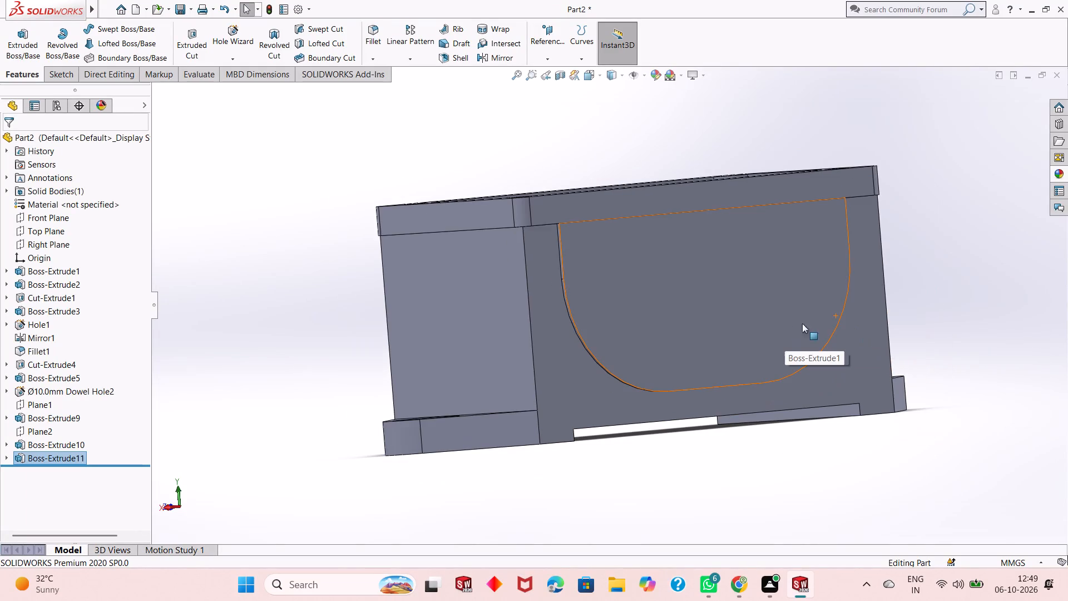
middle_click_drag(913, 297, 807, 293)
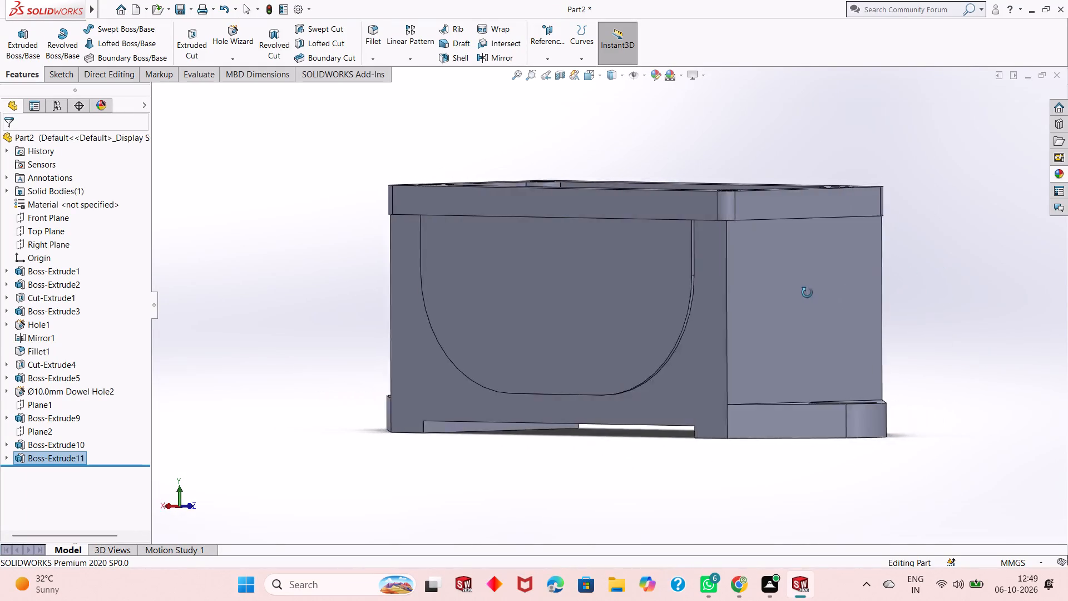
middle_click_drag(807, 293, 771, 328)
scroll(616, 357, "down", 3)
middle_click_drag(685, 395, 686, 394)
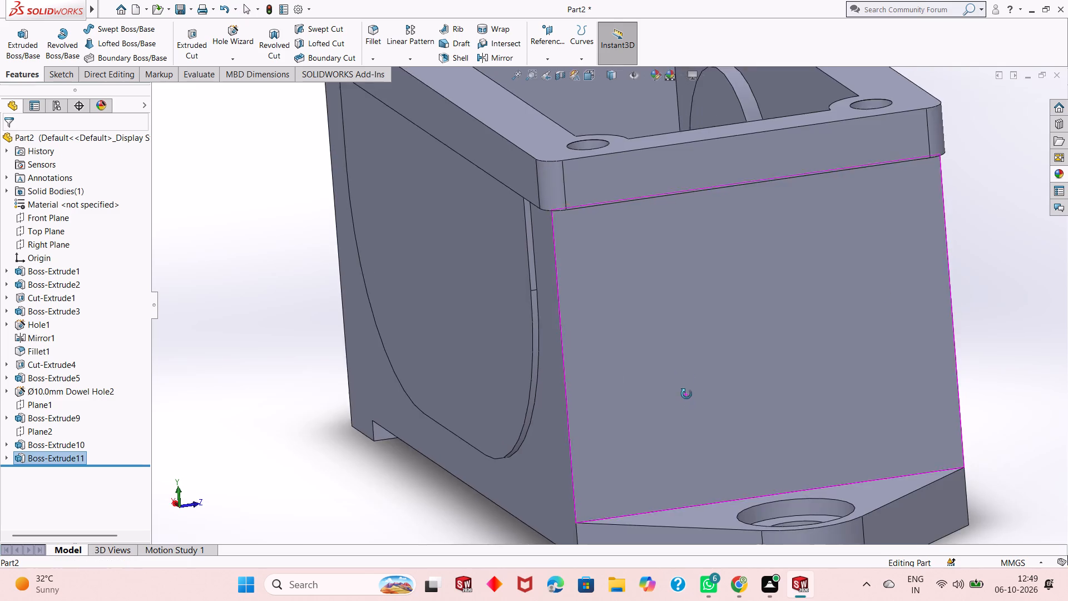
middle_click_drag(686, 394, 695, 356)
scroll(552, 382, "up", 3)
scroll(390, 415, "up", 1)
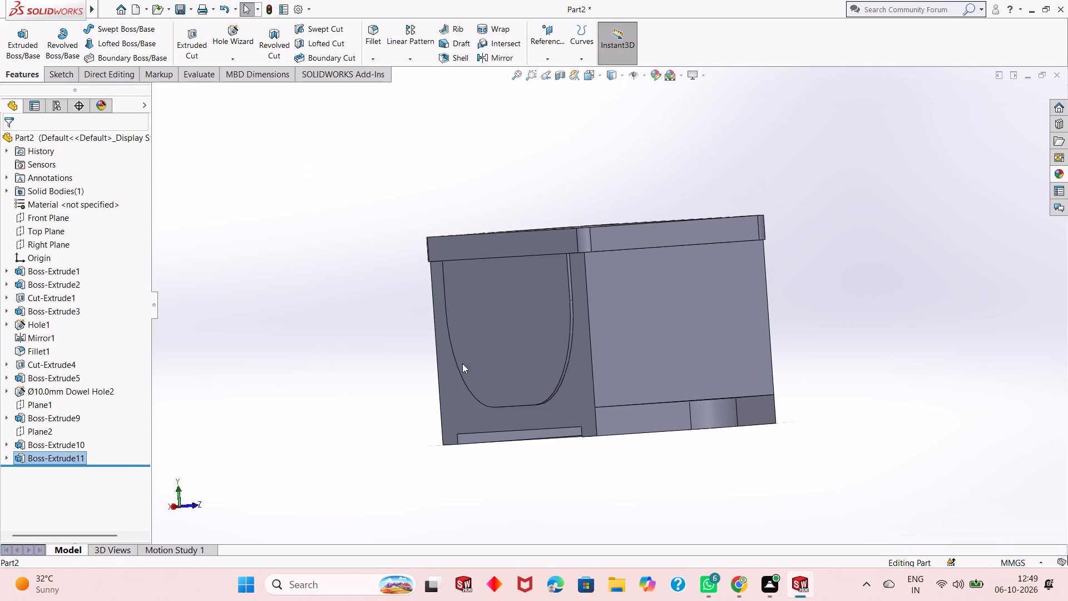
scroll(513, 322, "down", 2)
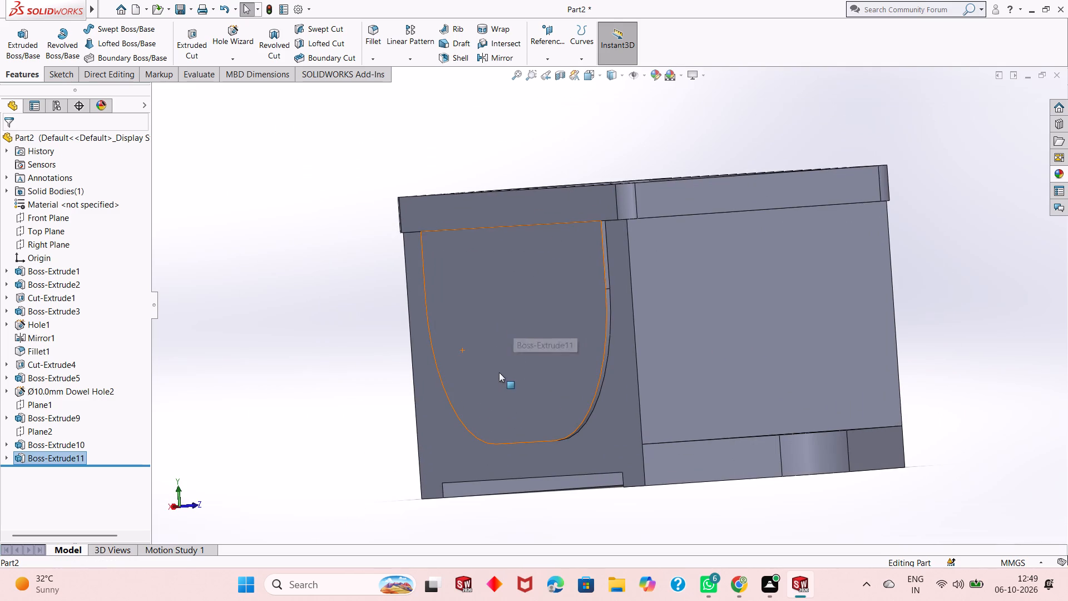
scroll(536, 396, "up", 1)
middle_click_drag(400, 397, 561, 360)
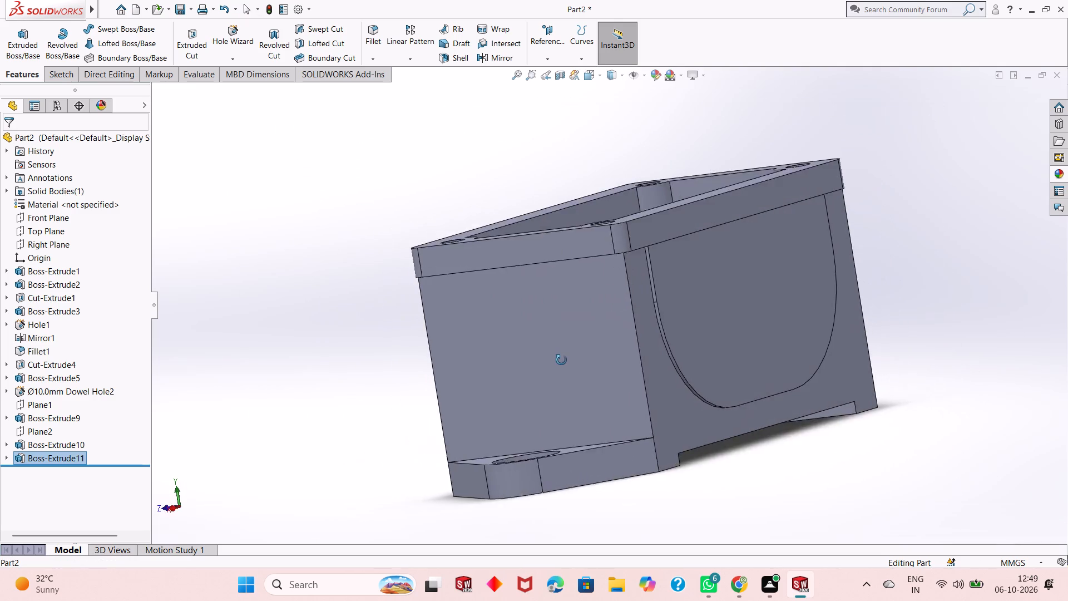
middle_click_drag(561, 360, 567, 370)
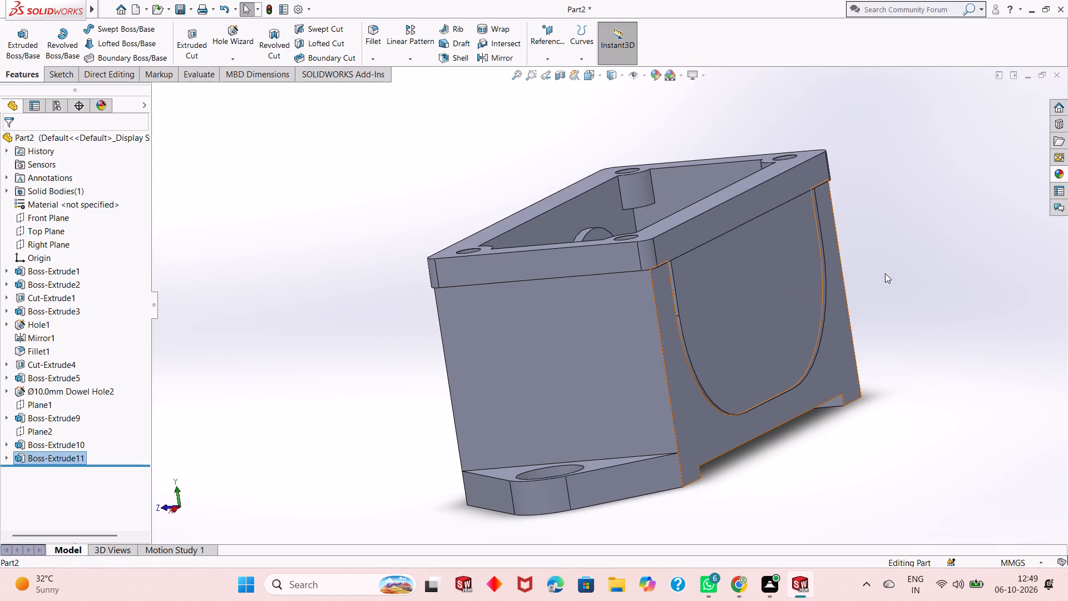
scroll(795, 255, "down", 2)
middle_click_drag(897, 306, 909, 297)
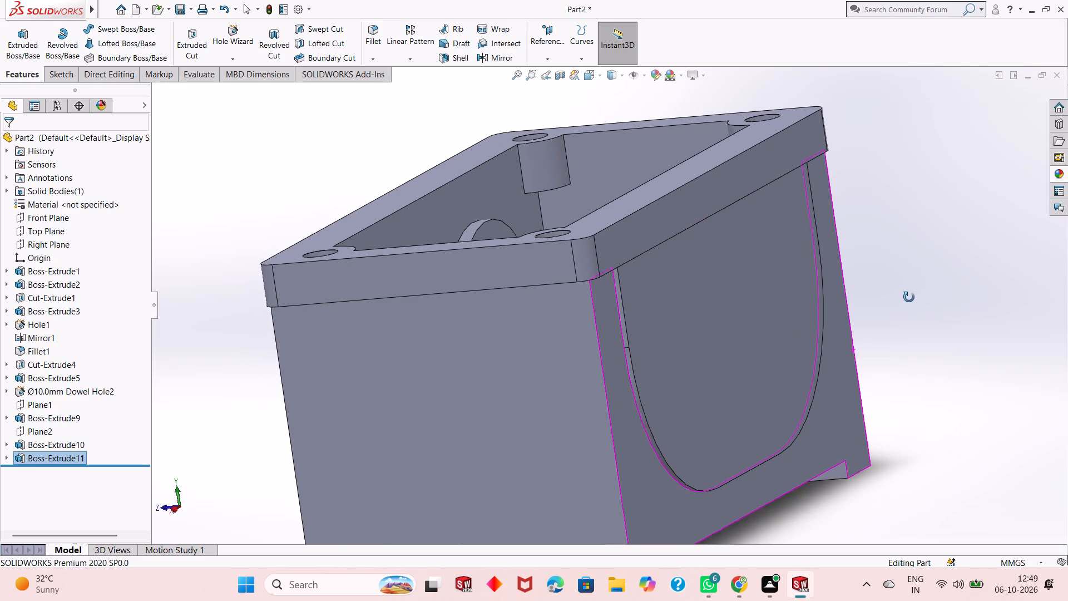
middle_click_drag(909, 297, 911, 295)
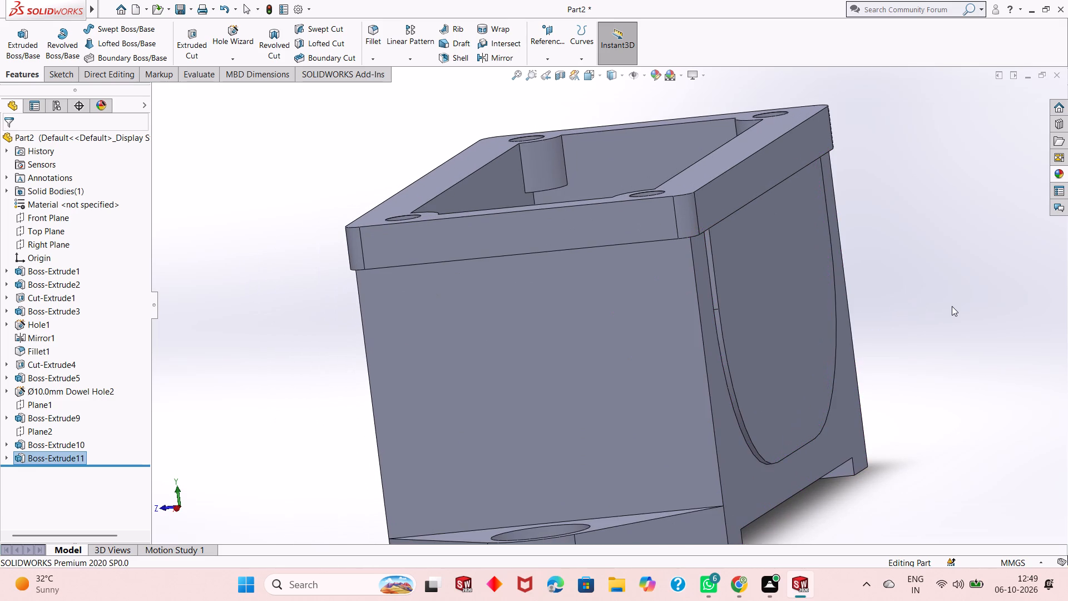
scroll(744, 327, "down", 1)
scroll(744, 326, "up", 1)
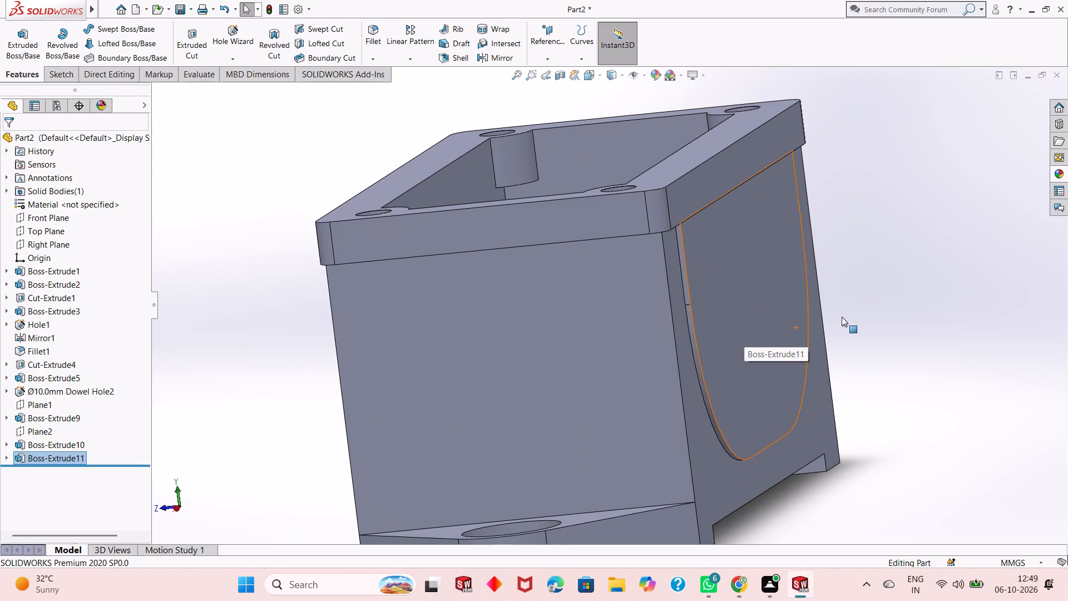
middle_click_drag(848, 316, 760, 306)
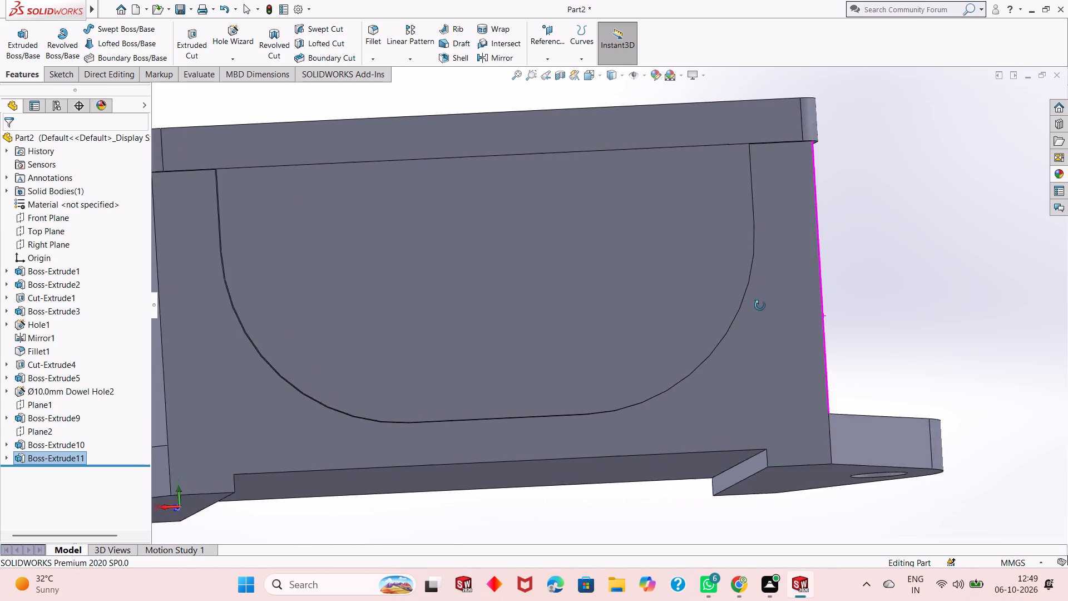
middle_click_drag(760, 306, 681, 350)
scroll(679, 330, "up", 3)
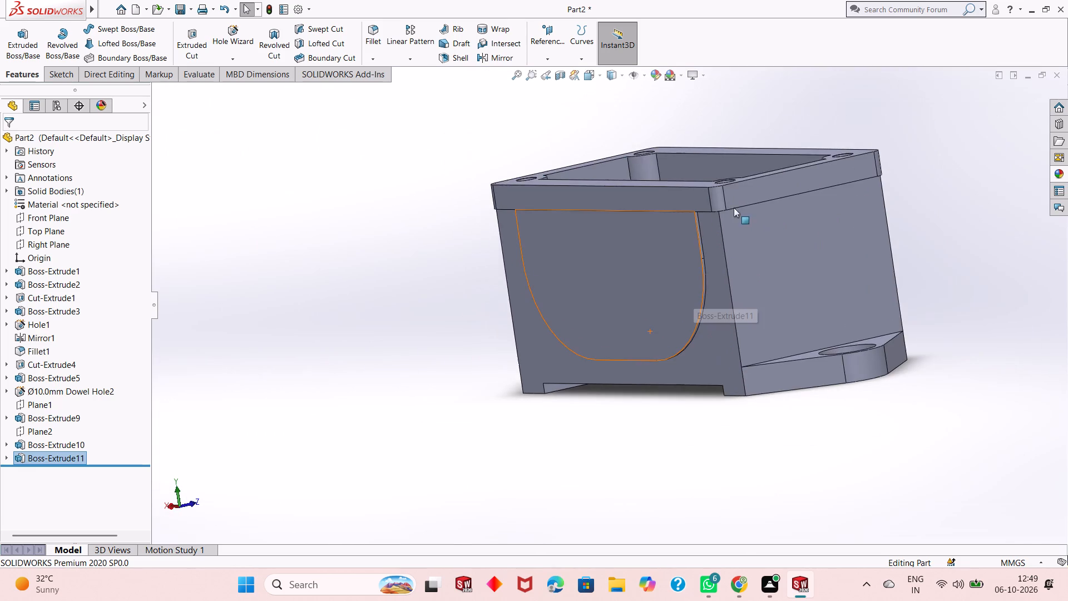
scroll(758, 149, "down", 2)
middle_click_drag(617, 355, 763, 320)
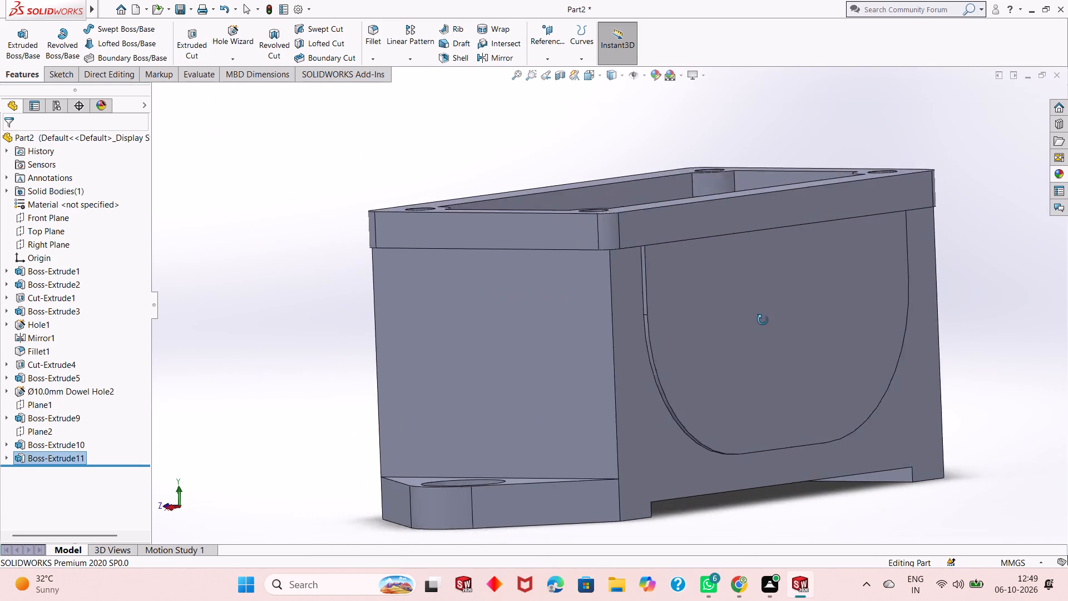
middle_click_drag(763, 320, 768, 318)
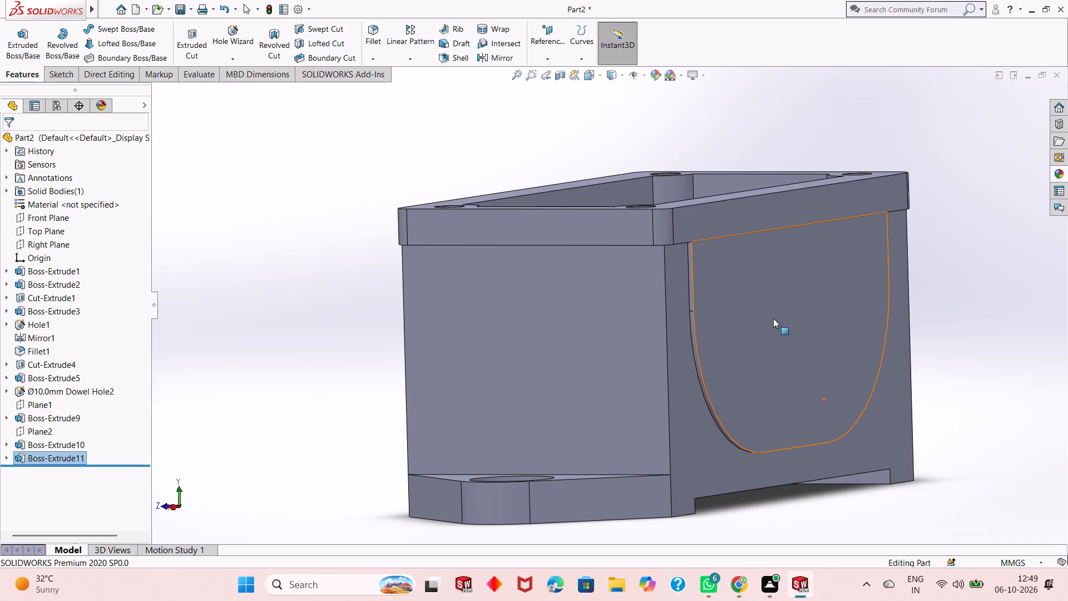
scroll(945, 324, "down", 1)
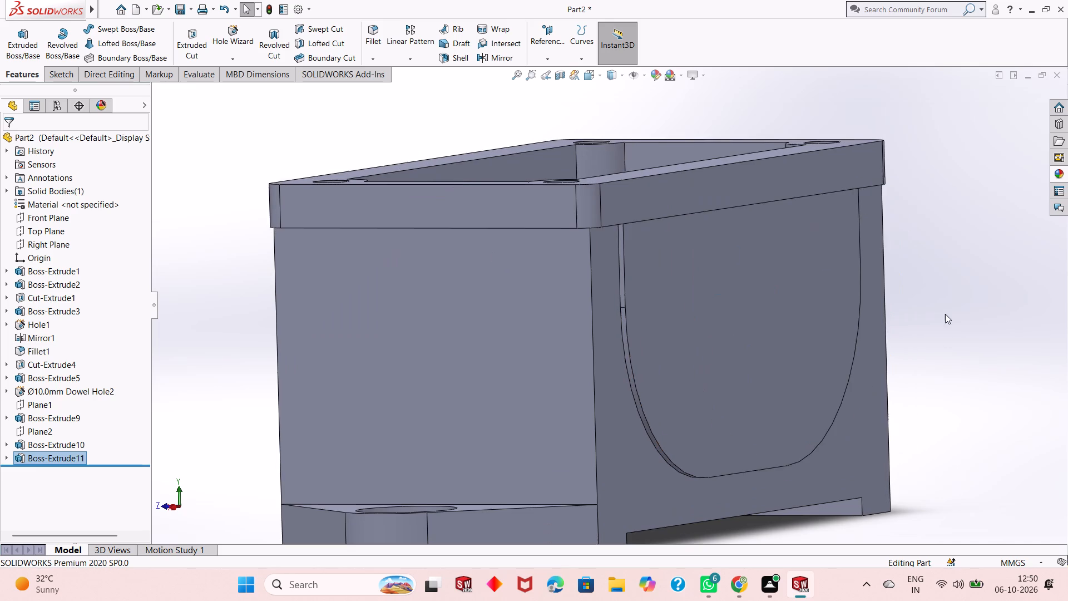
middle_click_drag(924, 307, 945, 293)
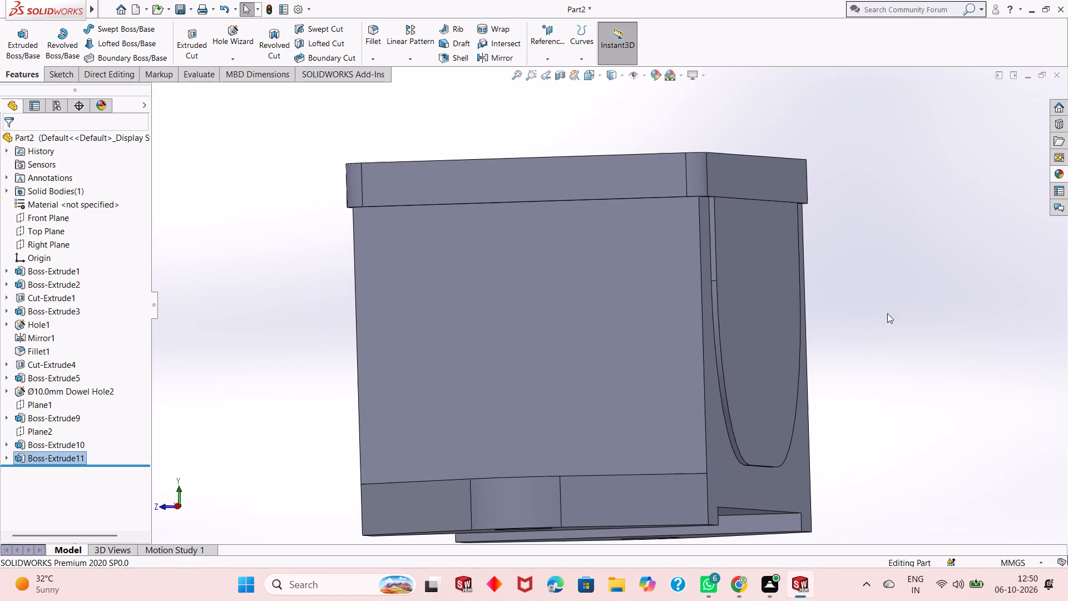
scroll(728, 270, "down", 4)
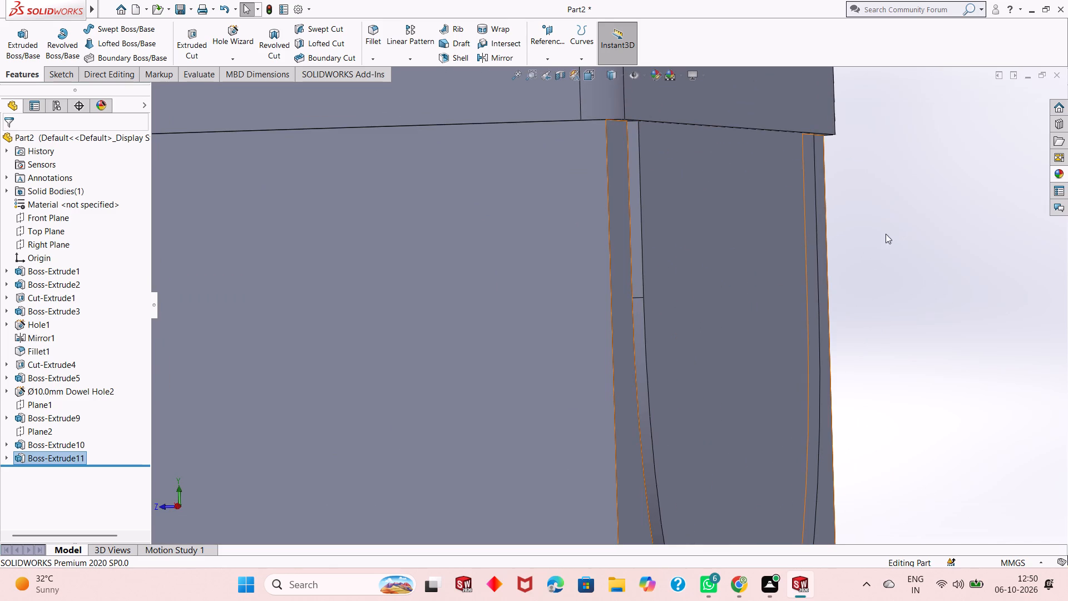
middle_click_drag(864, 239, 857, 253)
scroll(788, 302, "up", 2)
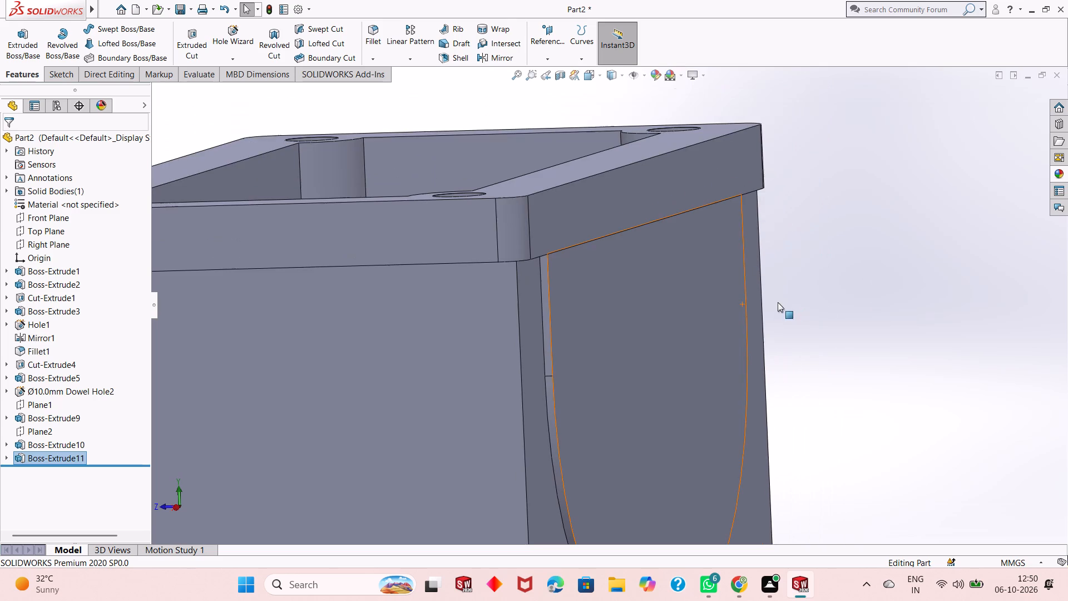
scroll(787, 313, "up", 1)
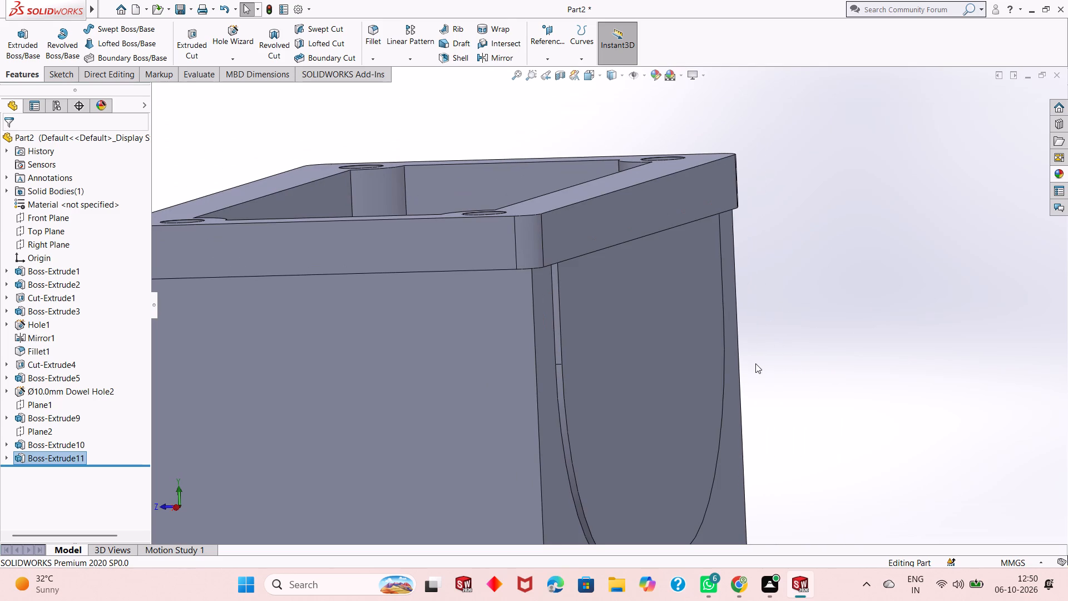
middle_click_drag(748, 360, 760, 352)
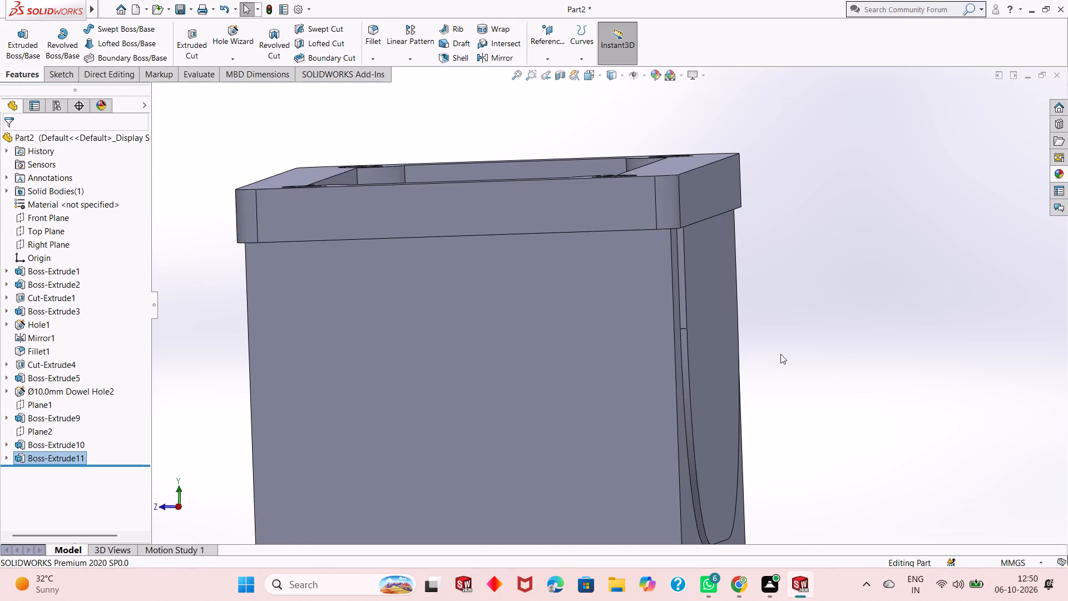
scroll(751, 344, "up", 1)
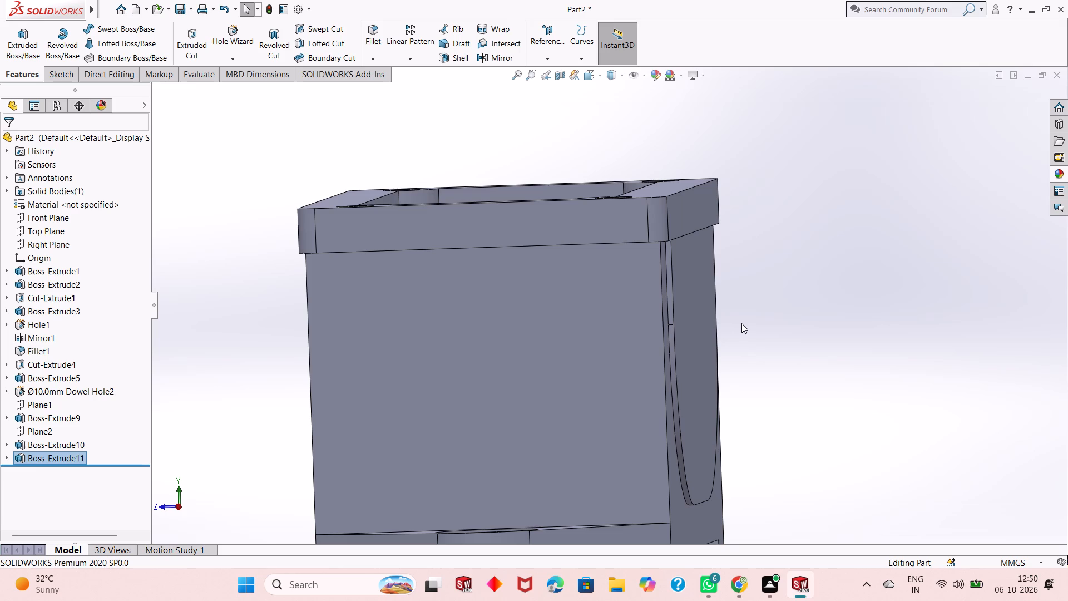
scroll(733, 277, "down", 1)
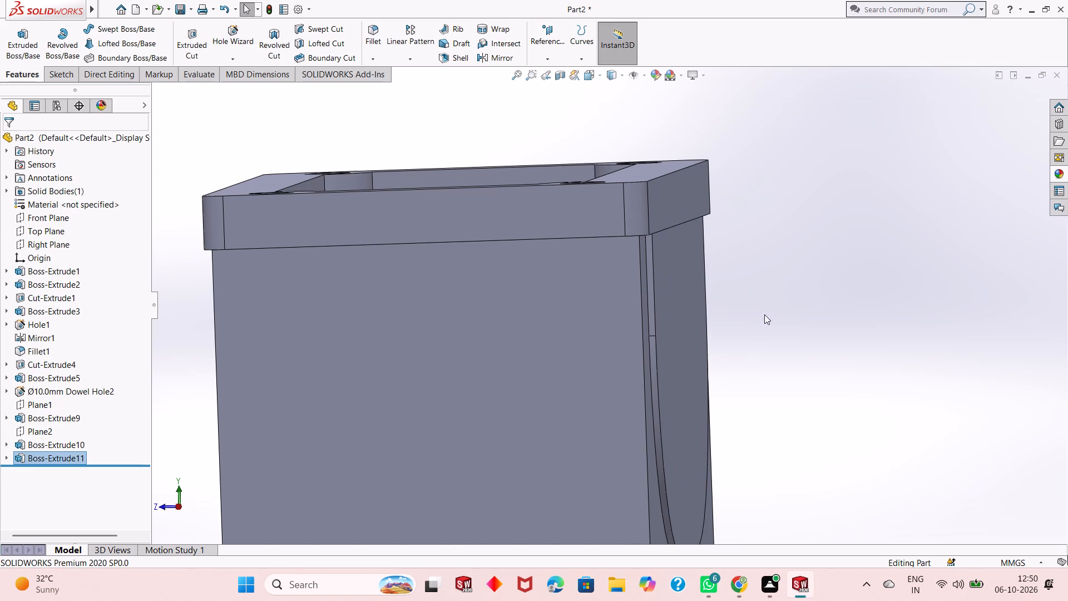
scroll(753, 342, "up", 1)
Start a sketch on the housing's plain long side face, opposite the U-shaped feature, and view it face-on.
middle_click_drag(718, 367, 748, 331)
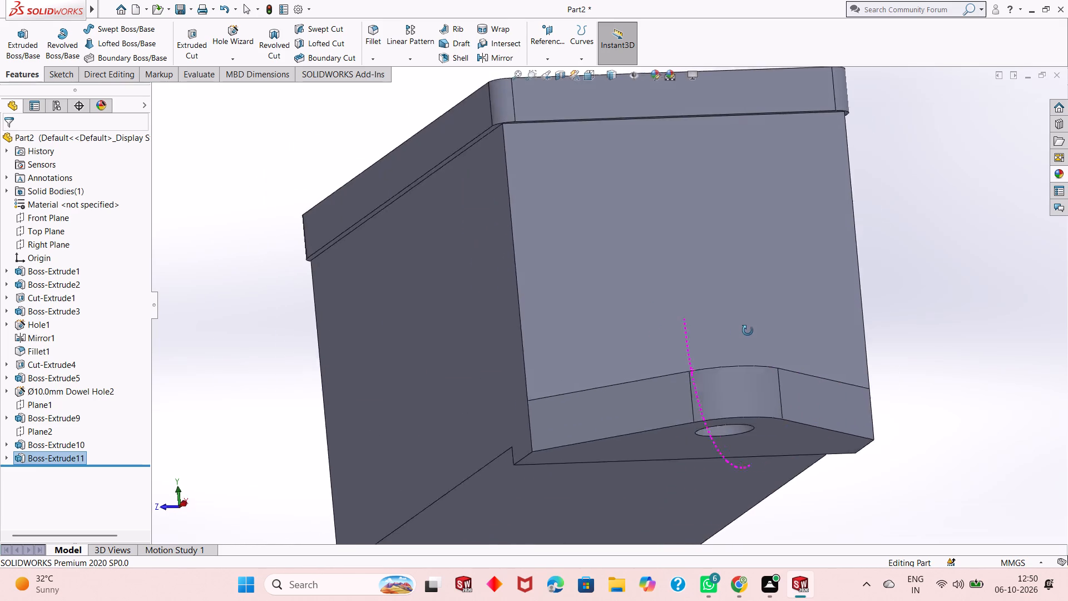
middle_click_drag(748, 331, 813, 362)
scroll(699, 374, "up", 4)
scroll(842, 326, "down", 1)
left_click(731, 345)
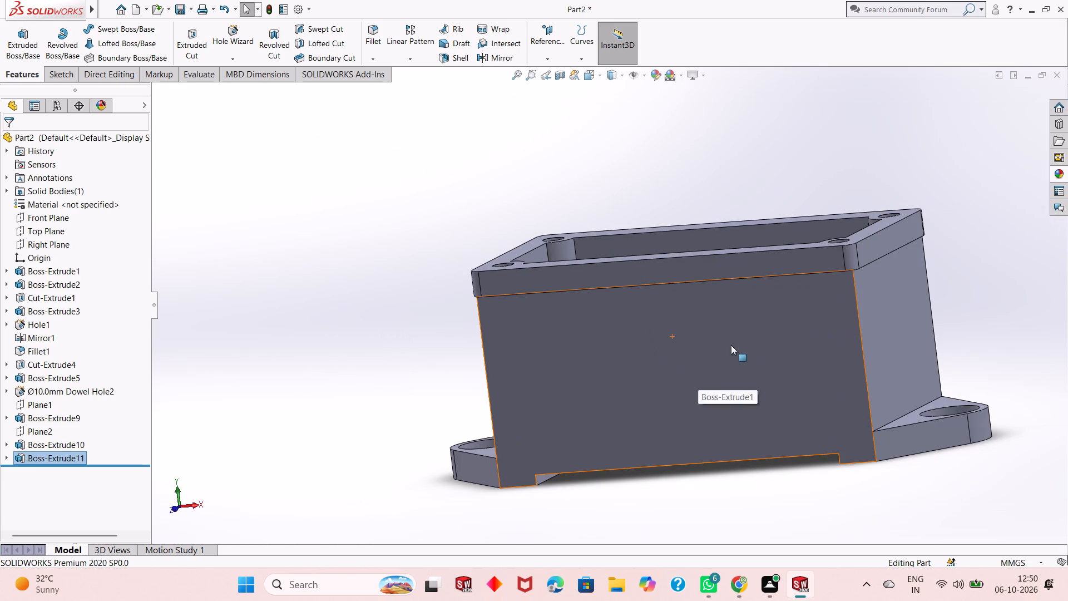
left_click(777, 314)
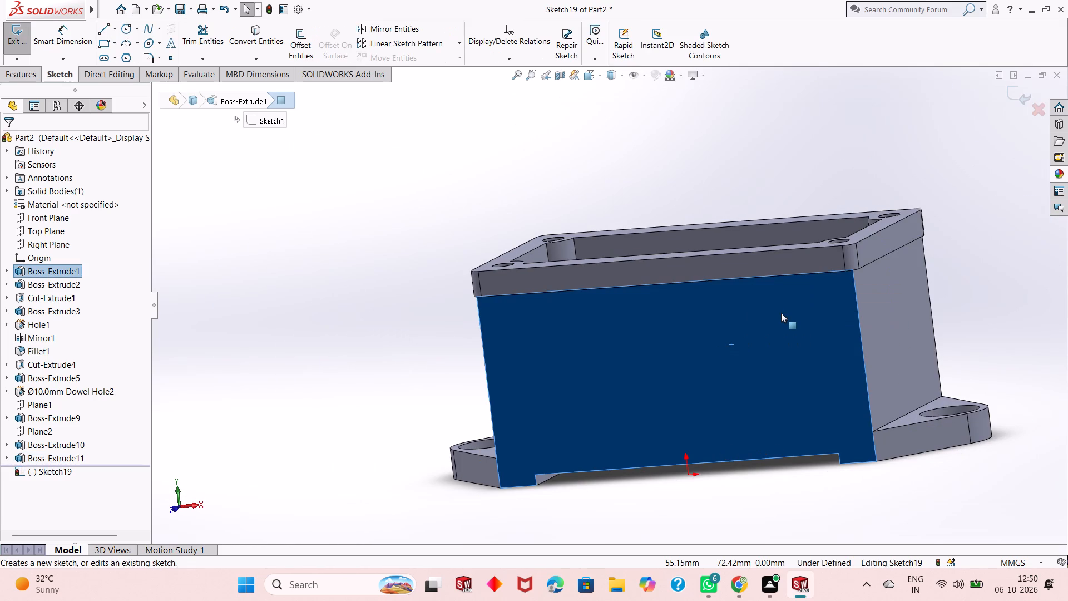
key("ctrl+8")
key("Escape")
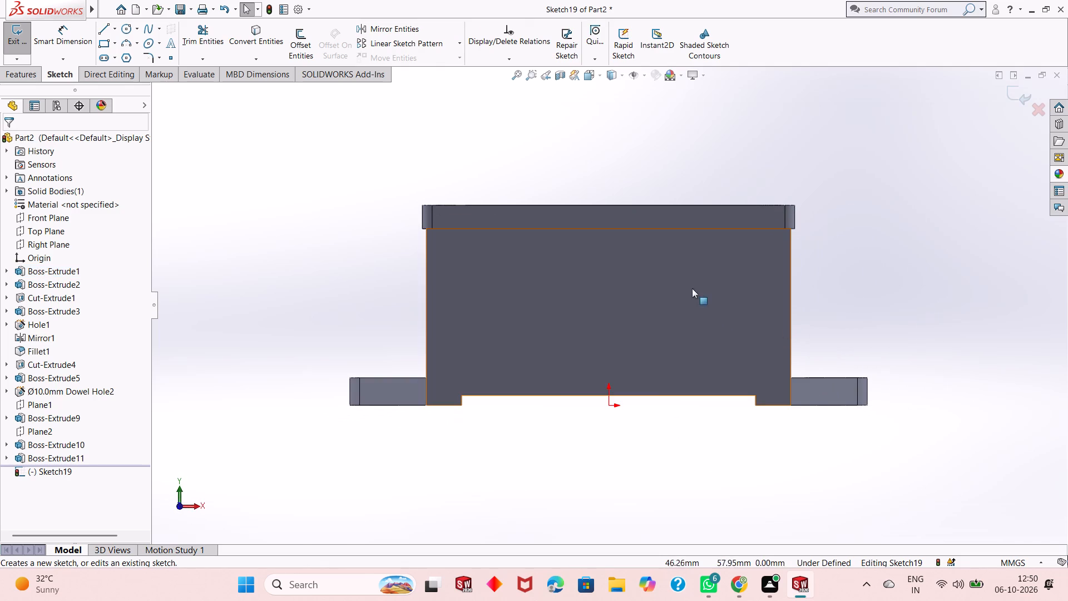
Change the display style to show the part's hidden edges as dashed lines.
left_click(624, 77)
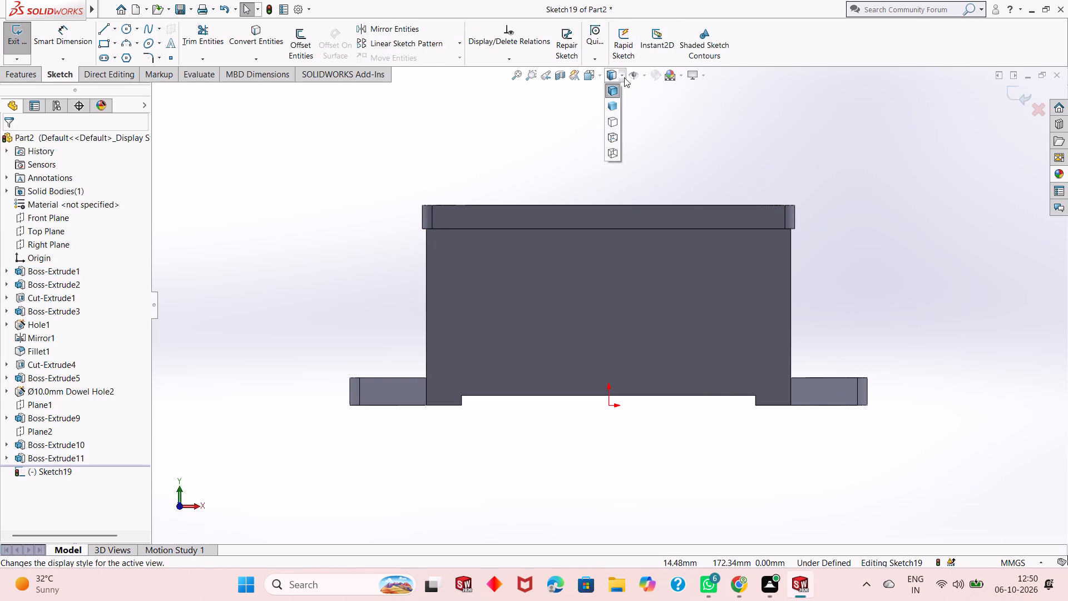
left_click(614, 135)
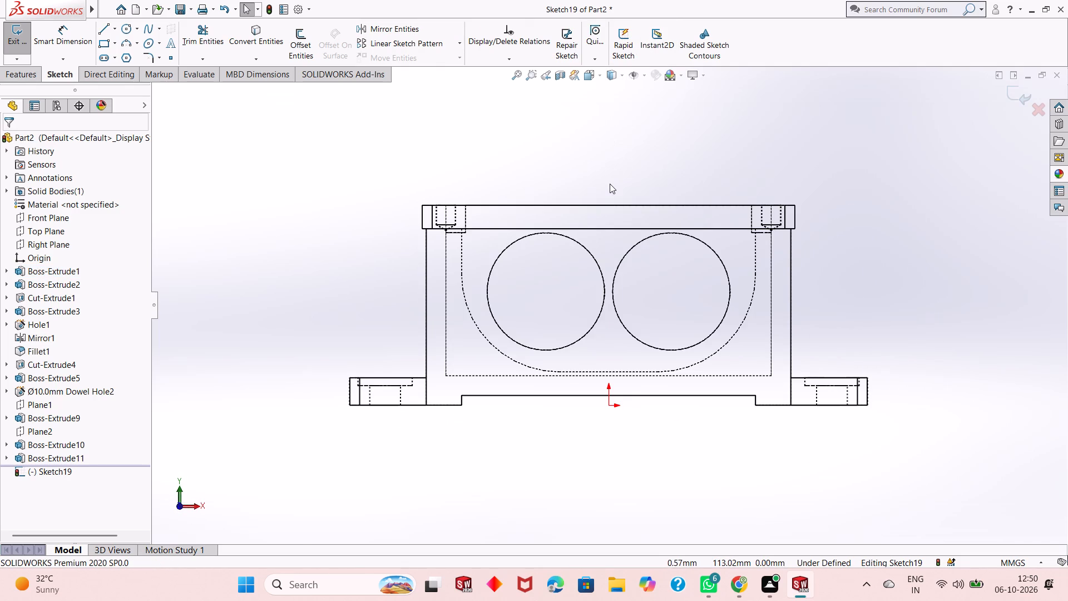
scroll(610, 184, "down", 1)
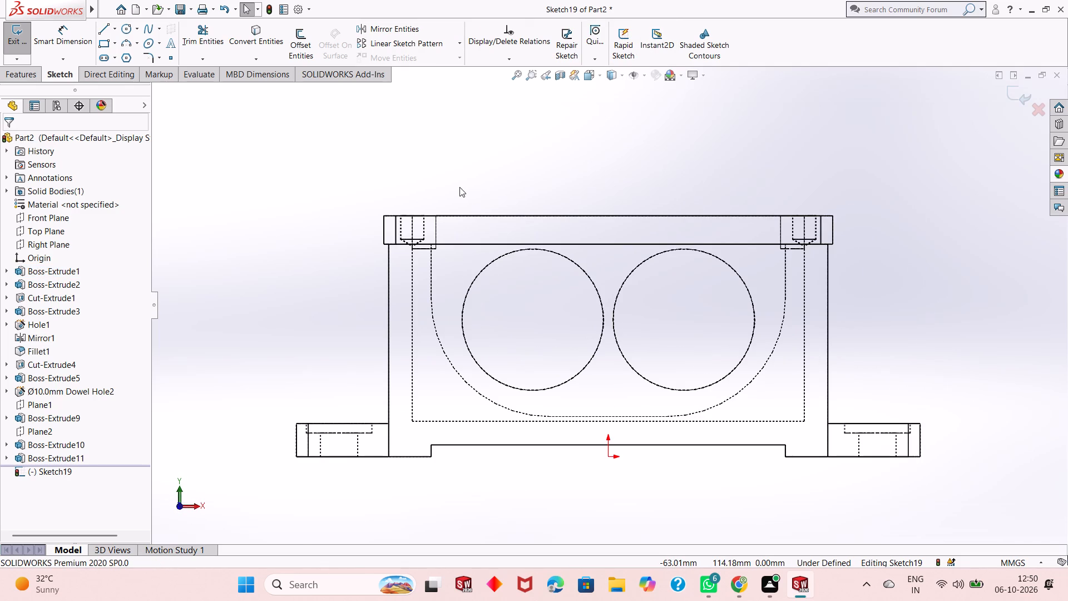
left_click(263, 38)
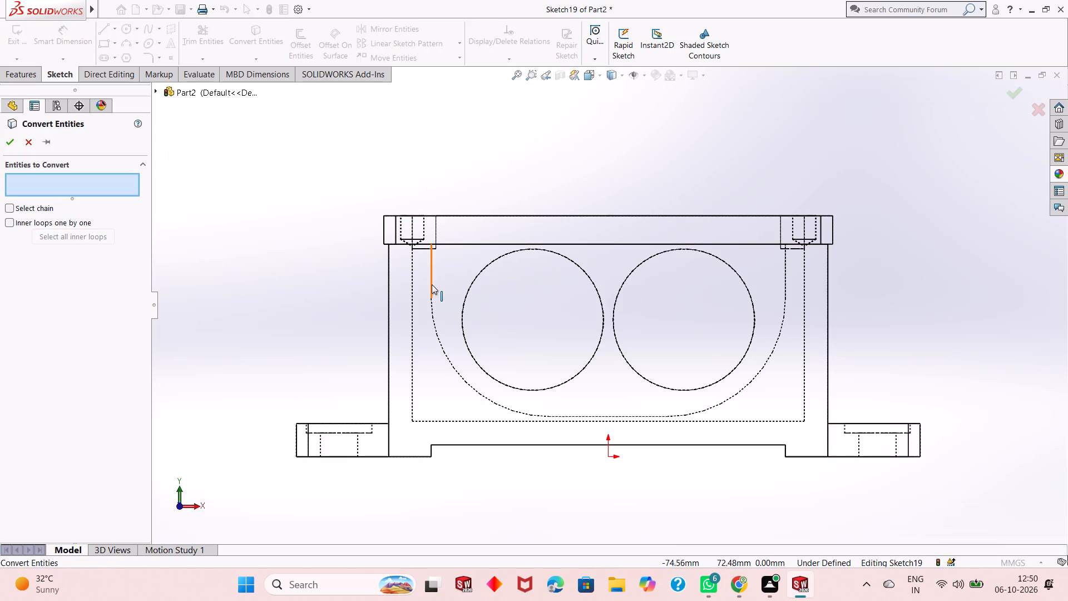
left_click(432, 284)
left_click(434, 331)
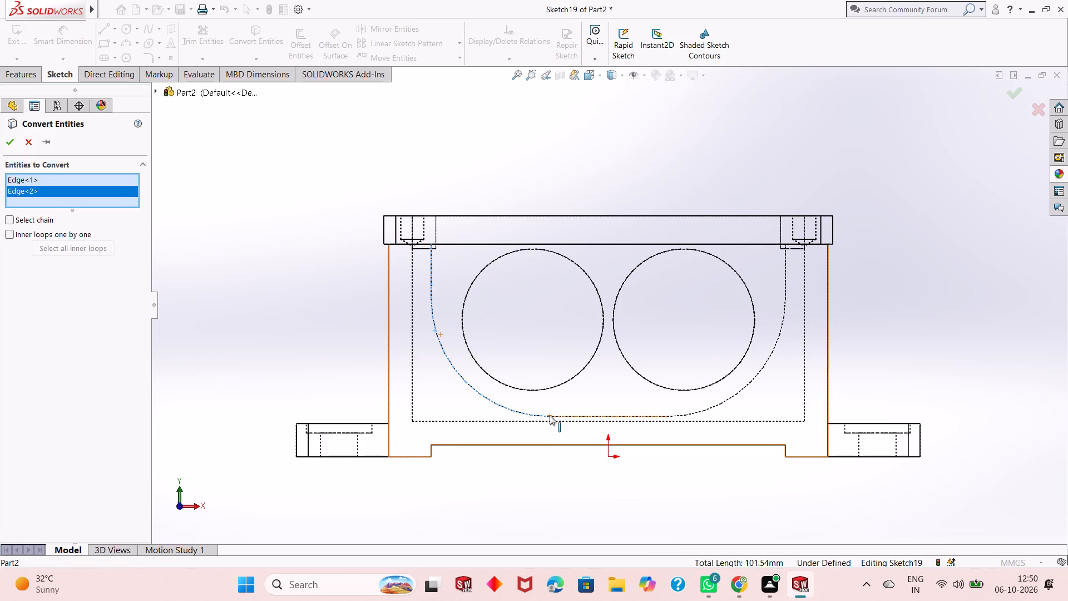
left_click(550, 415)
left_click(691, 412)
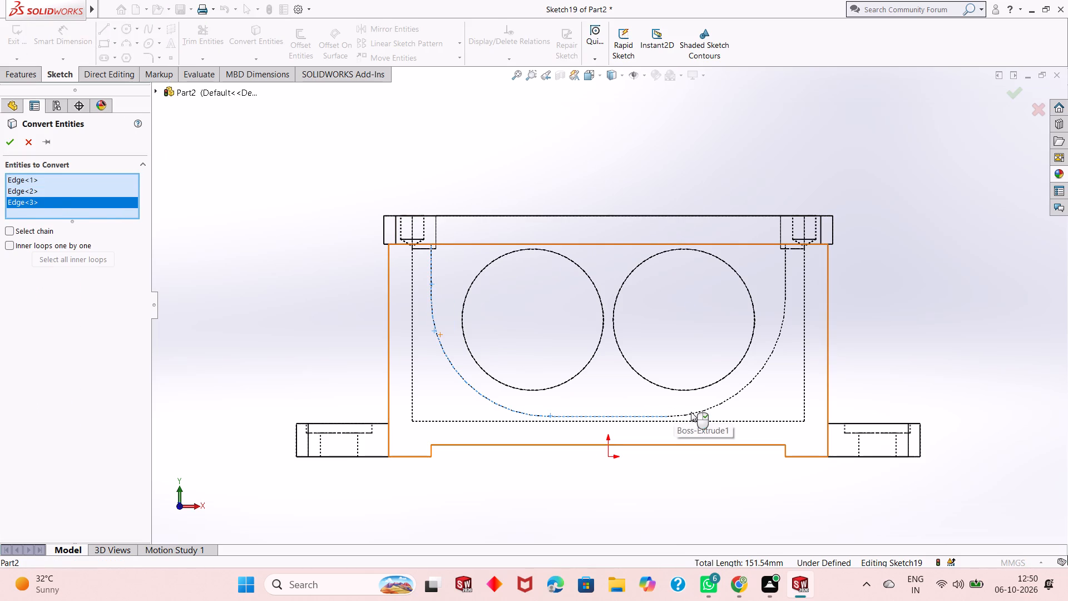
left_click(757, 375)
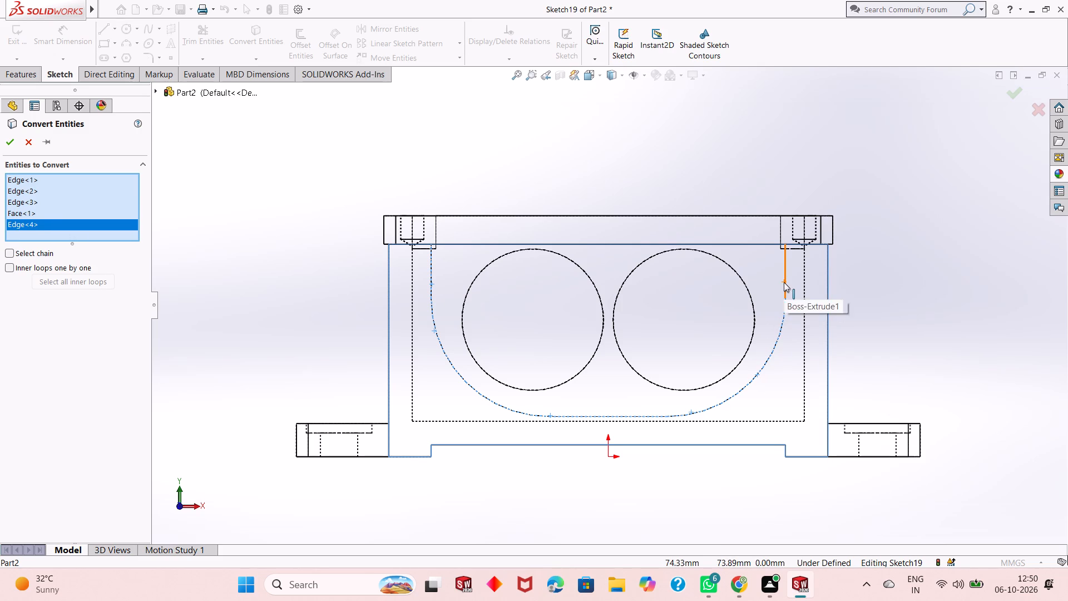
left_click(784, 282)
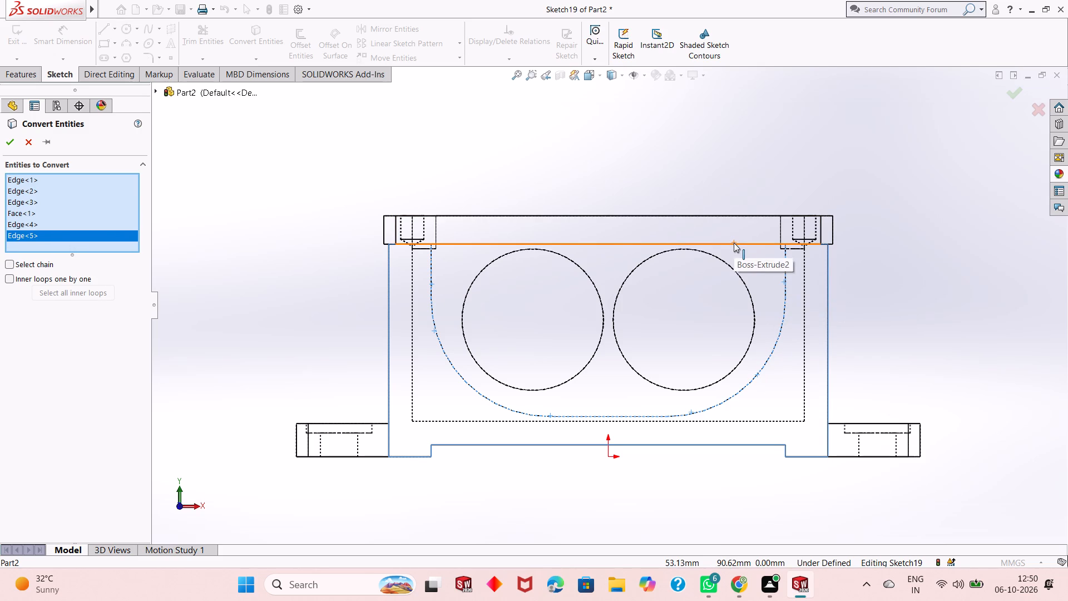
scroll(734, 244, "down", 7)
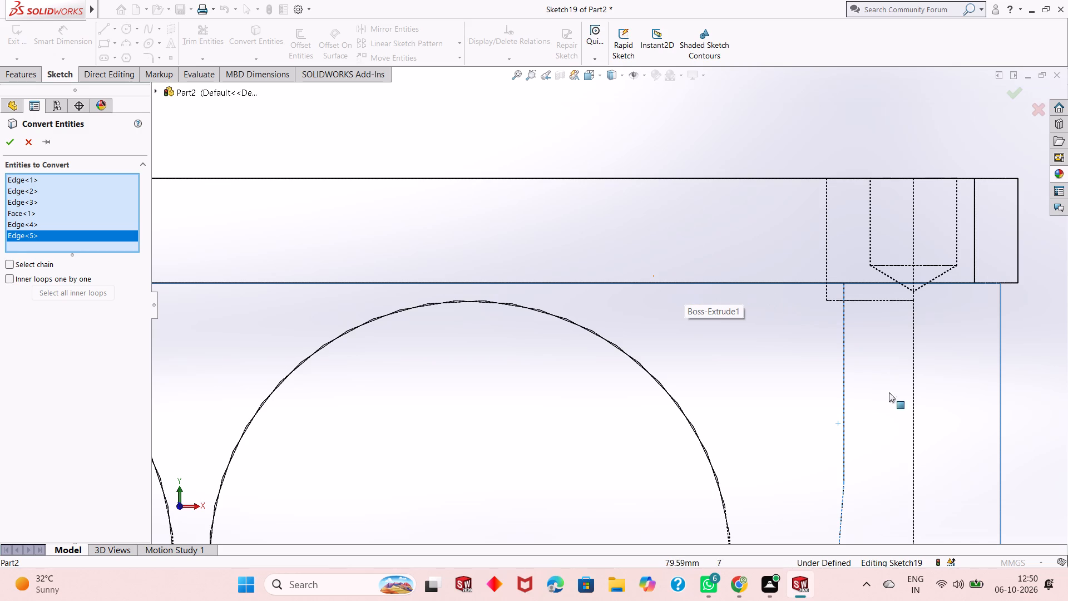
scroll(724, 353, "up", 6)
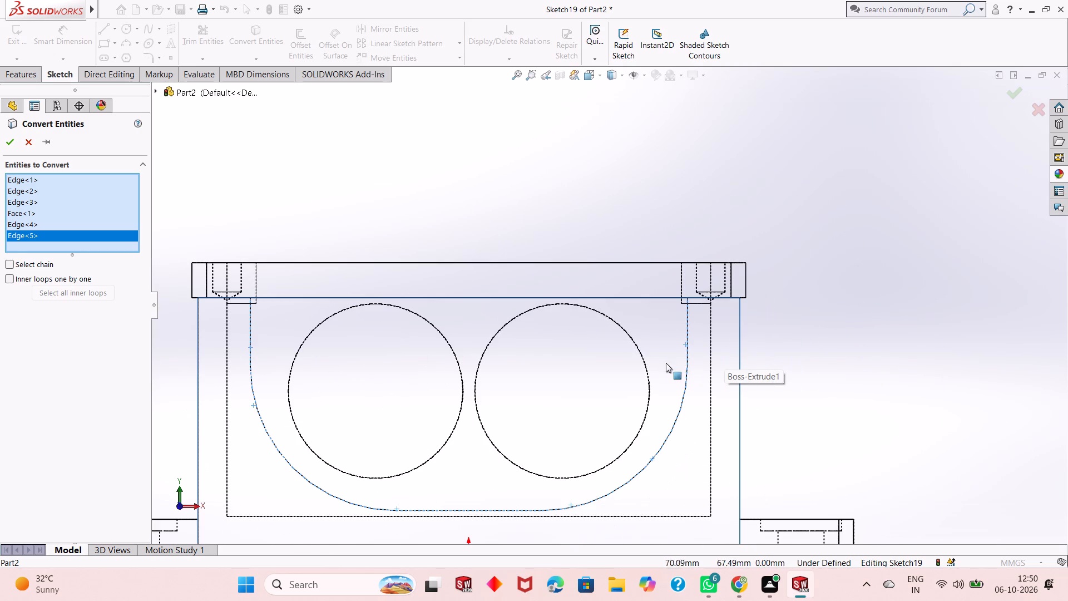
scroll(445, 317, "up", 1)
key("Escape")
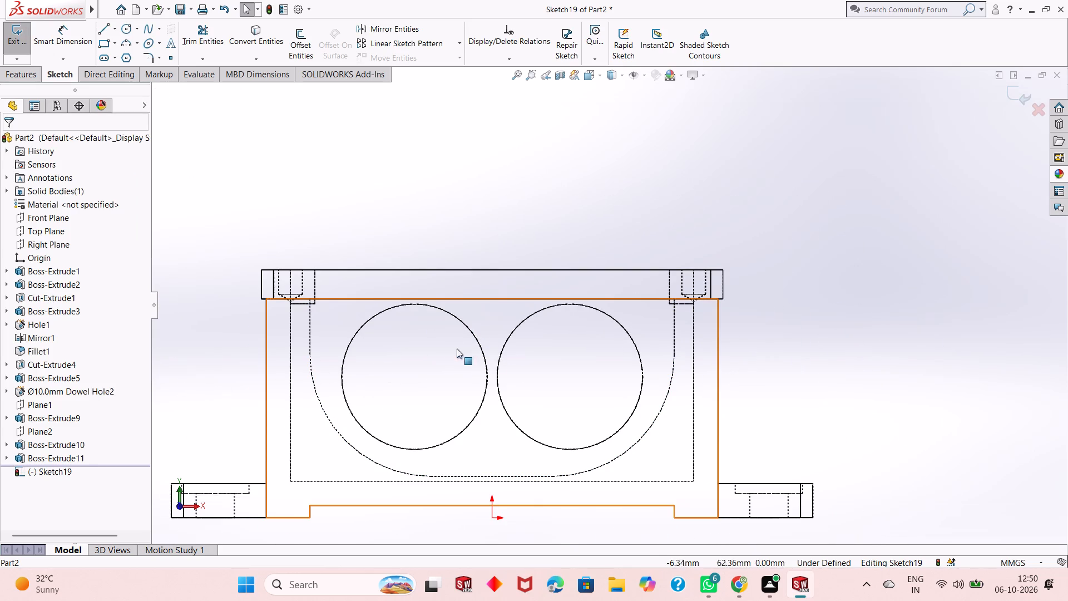
Convert the U-shaped feature's five hidden edges, two vertical lines, two arcs and the bottom line, into sketch entities.
left_click(244, 38)
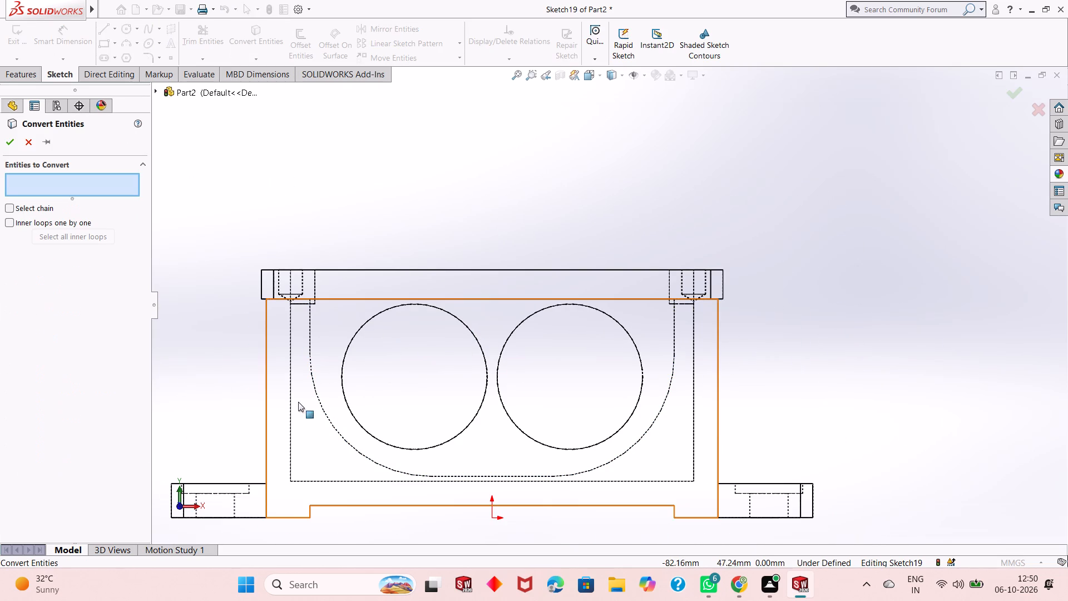
left_click(310, 341)
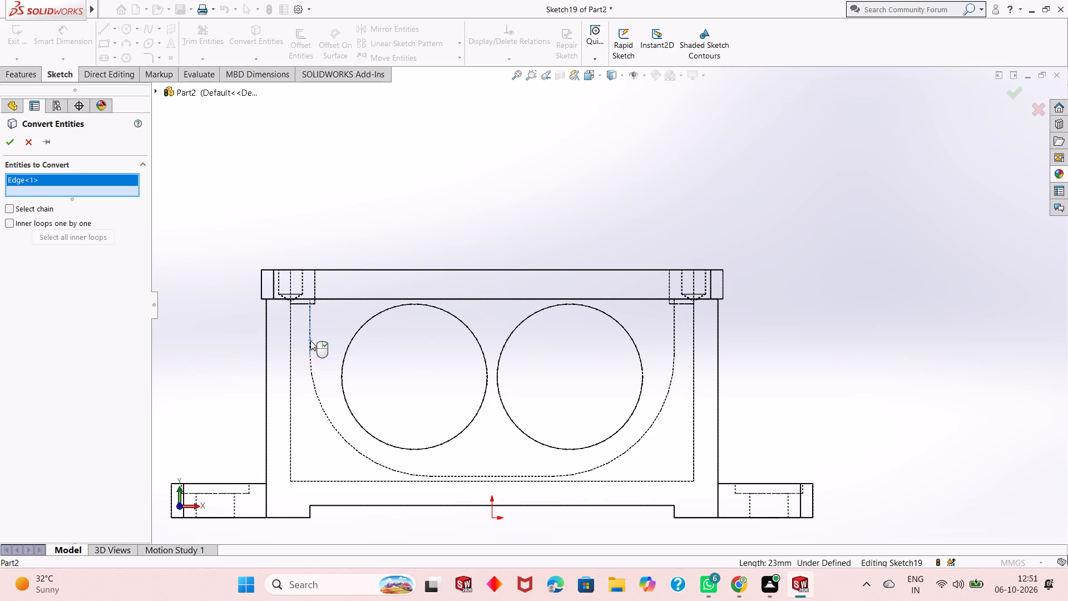
left_click(323, 407)
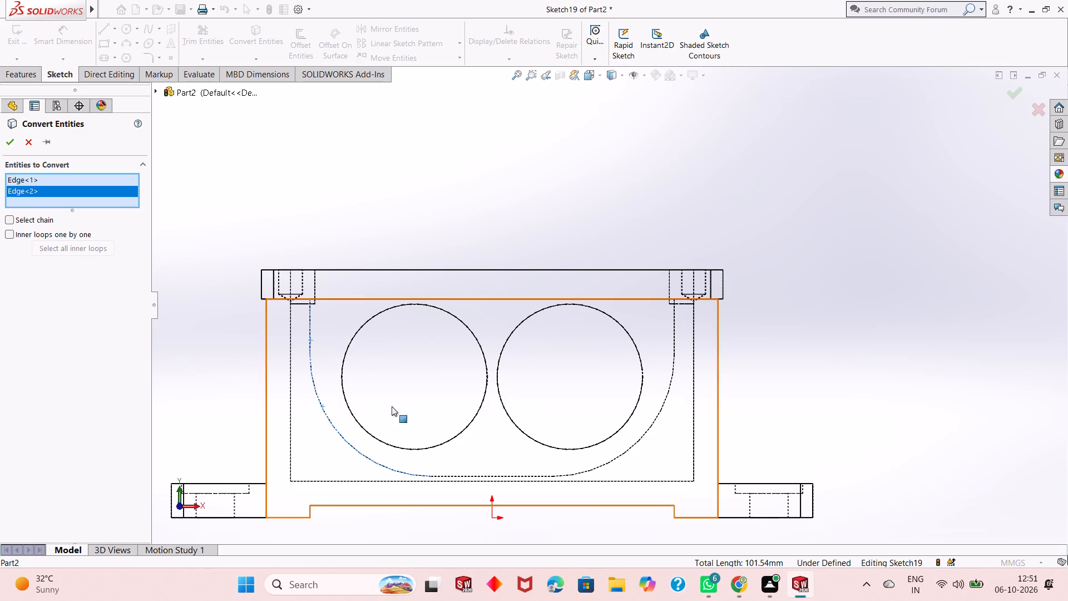
left_click(490, 476)
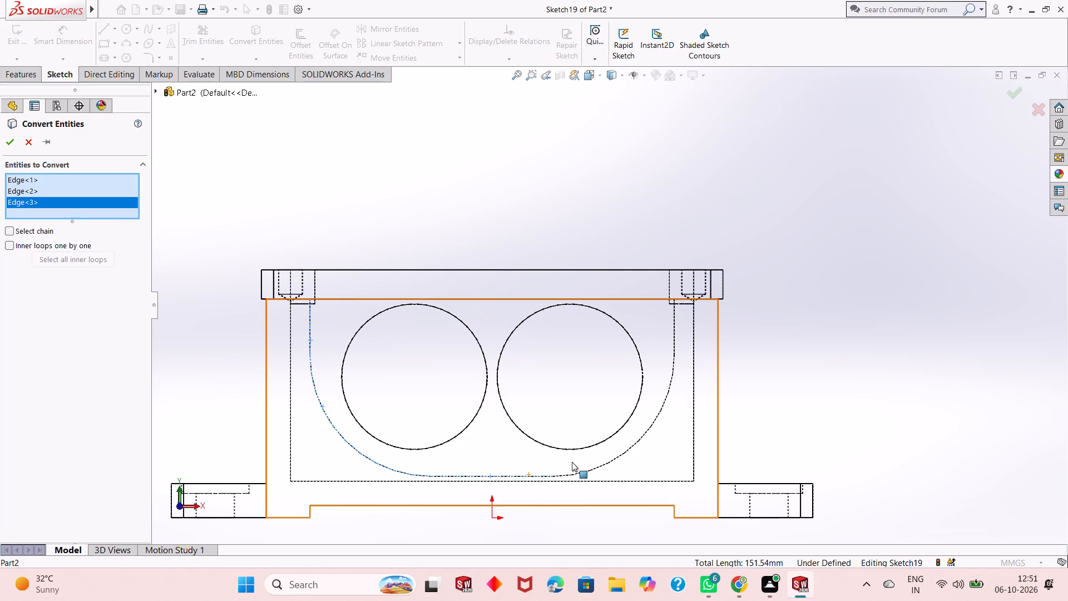
left_click(593, 470)
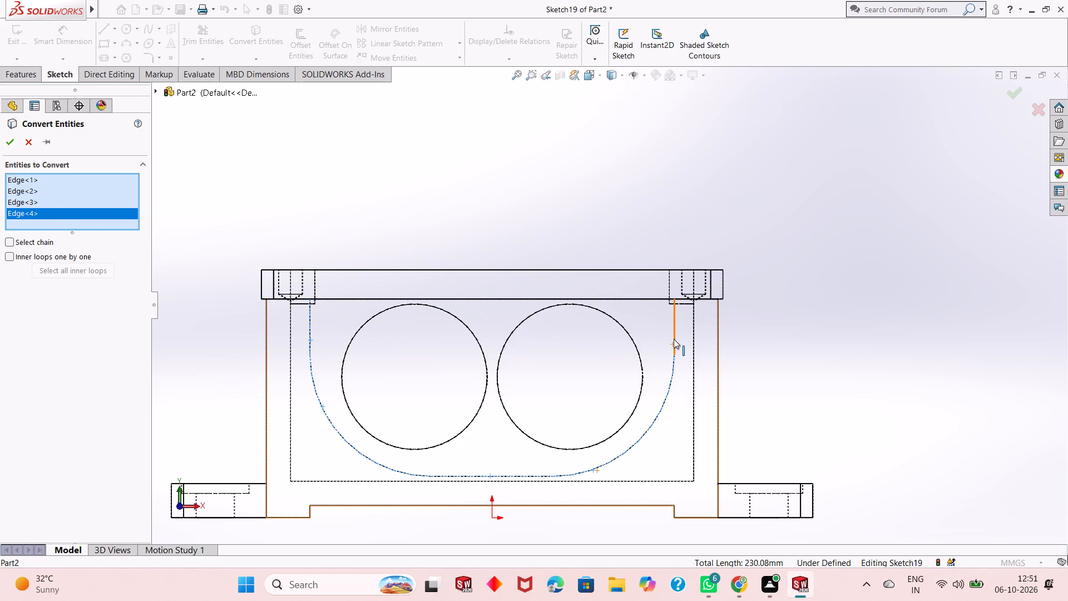
left_click(674, 339)
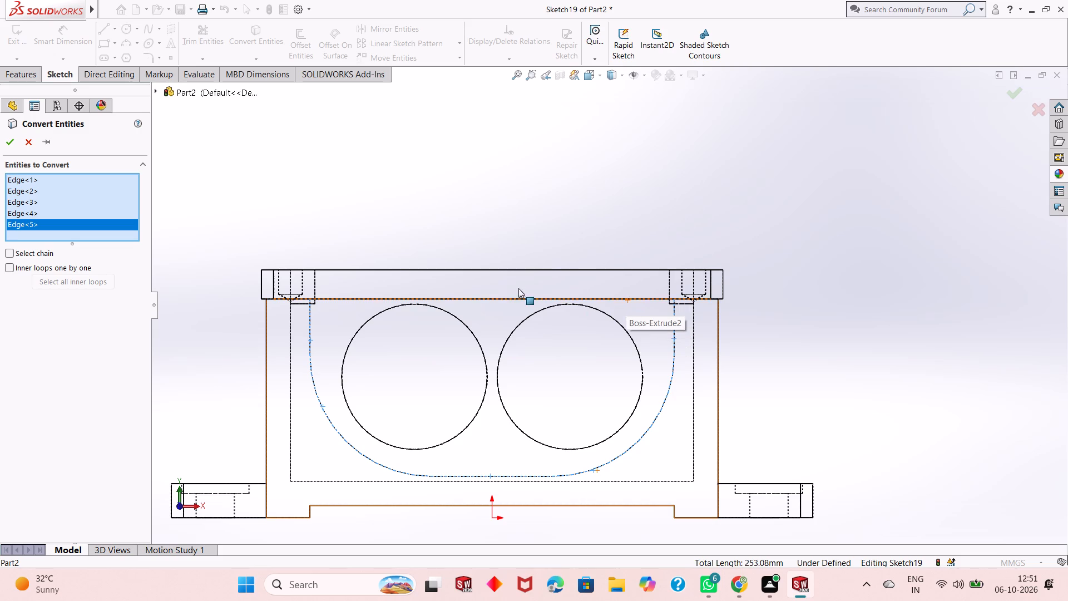
left_click(11, 142)
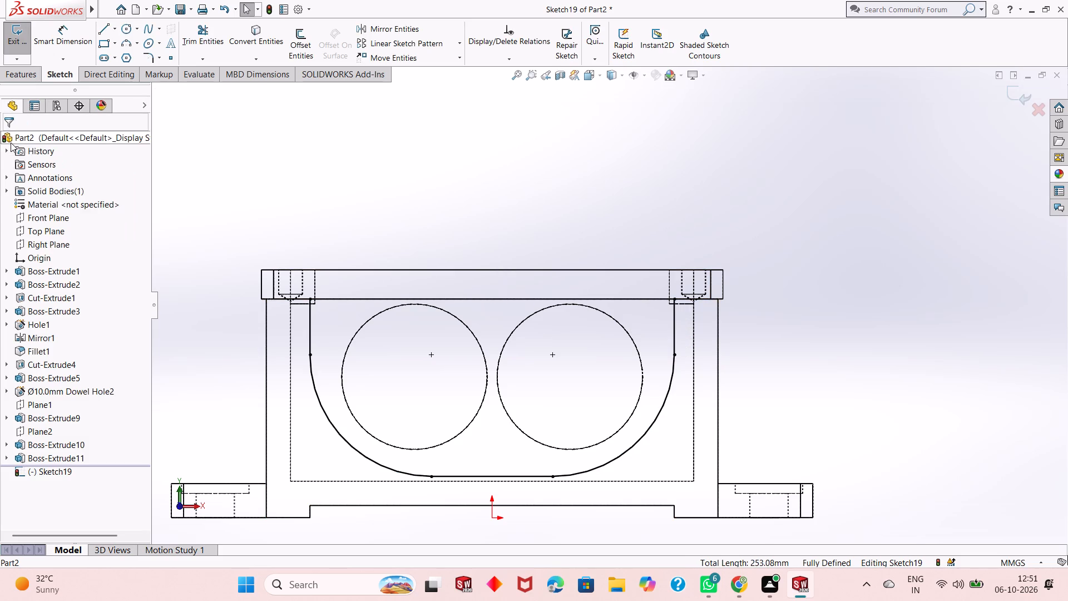
Change the display style back to shaded with edges.
left_click(620, 77)
left_click(615, 86)
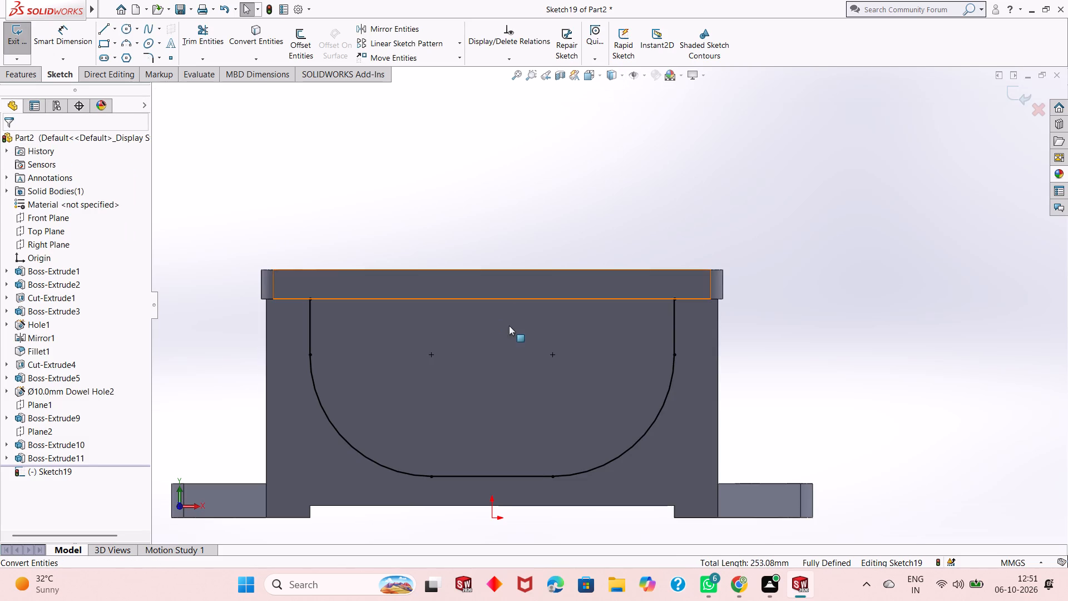
Close the U-shaped profile with a 150 mm horizontal line joining its two open upper ends beneath the rim.
middle_click_drag(511, 327, 518, 301)
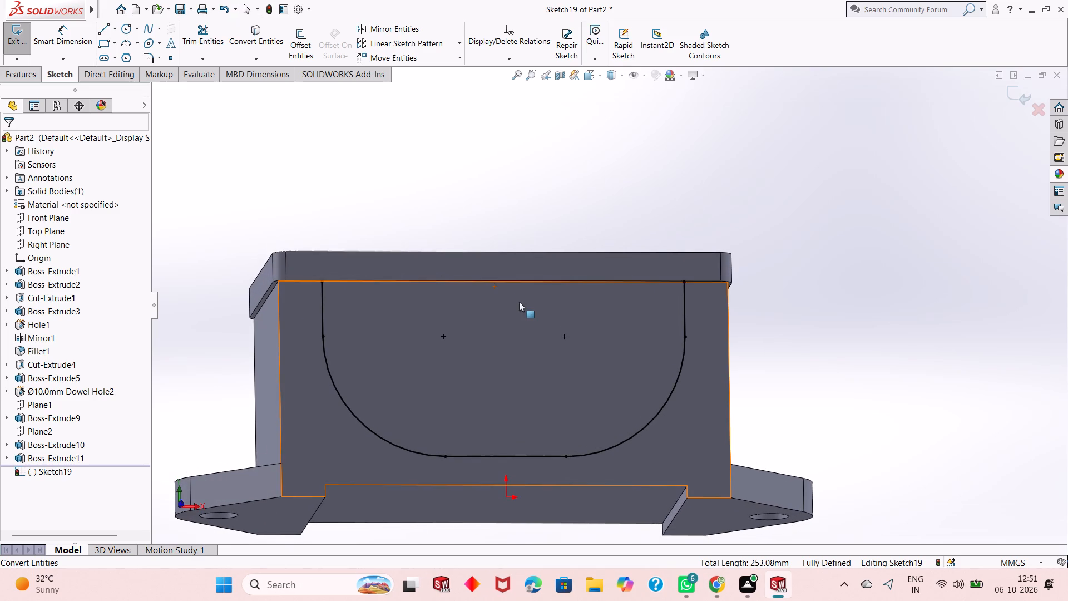
left_click(104, 31)
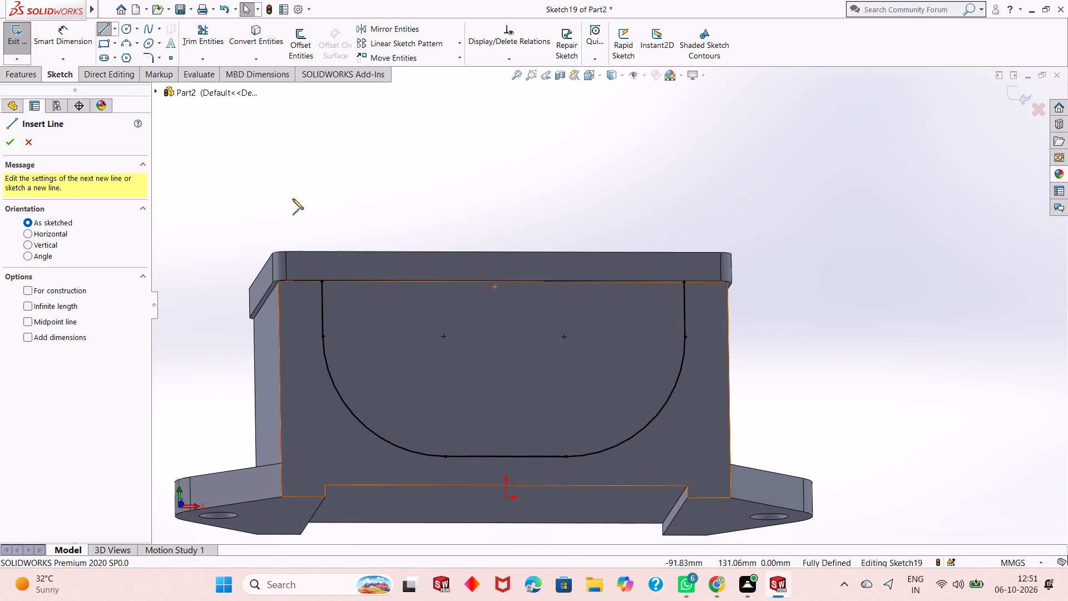
left_click(323, 280)
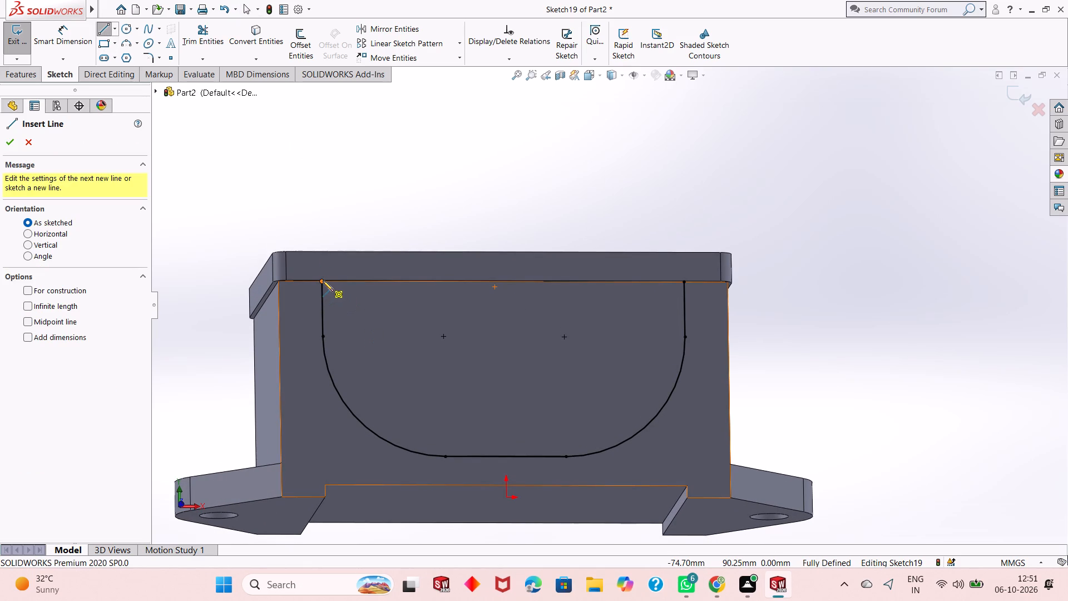
left_click(684, 281)
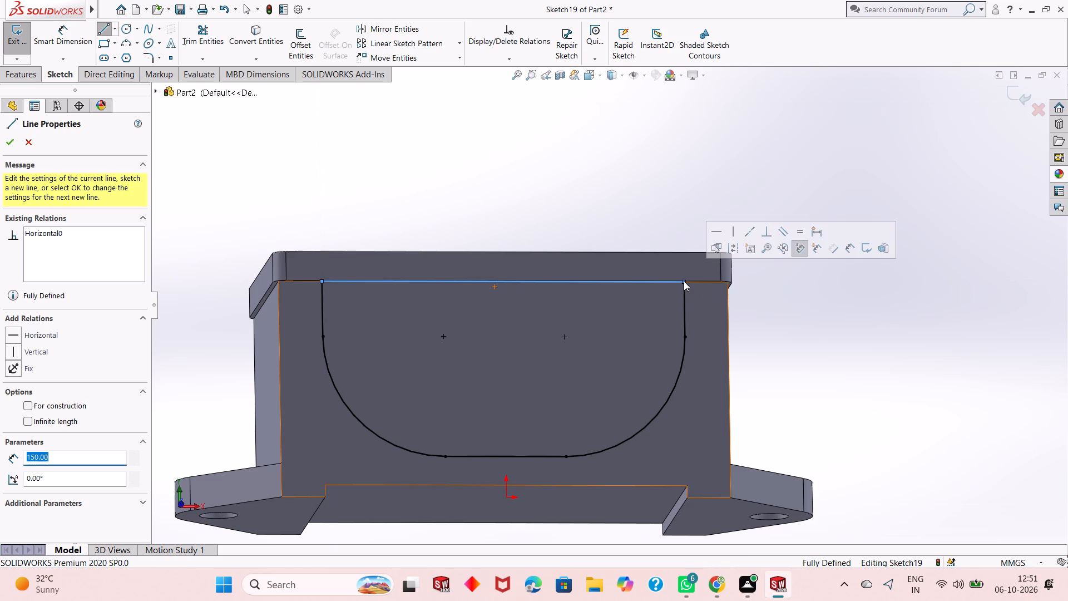
key("Escape")
key("Escape")
key("Escape")
key("Escape")
key("Escape")
key("Escape")
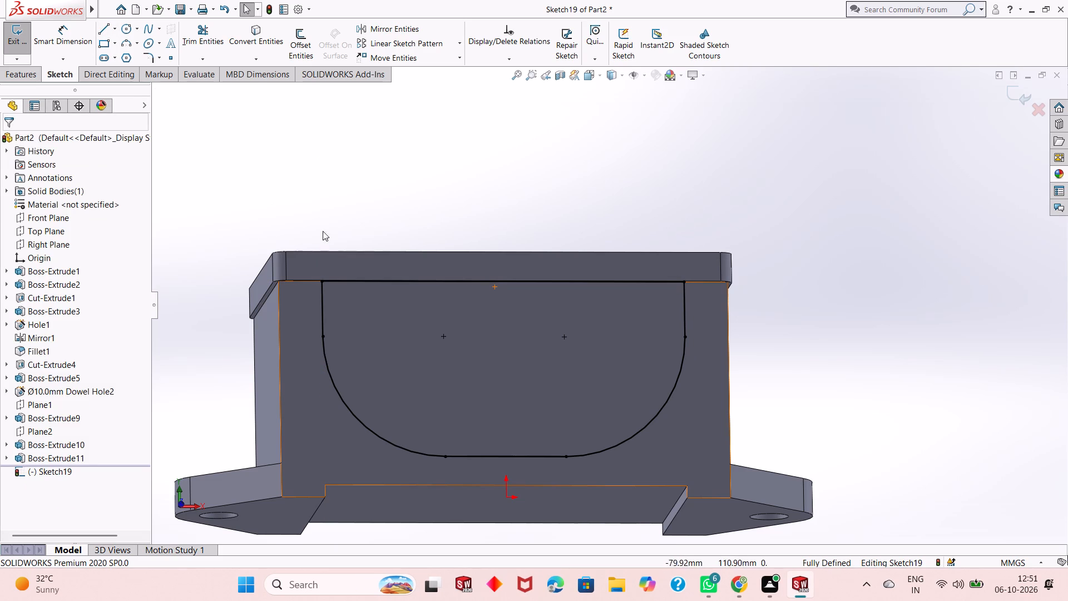
Extrude the closed U-shaped profile as a blind boss 1.5 mm outward from the long side face, merged with the body.
middle_click_drag(578, 268, 572, 279)
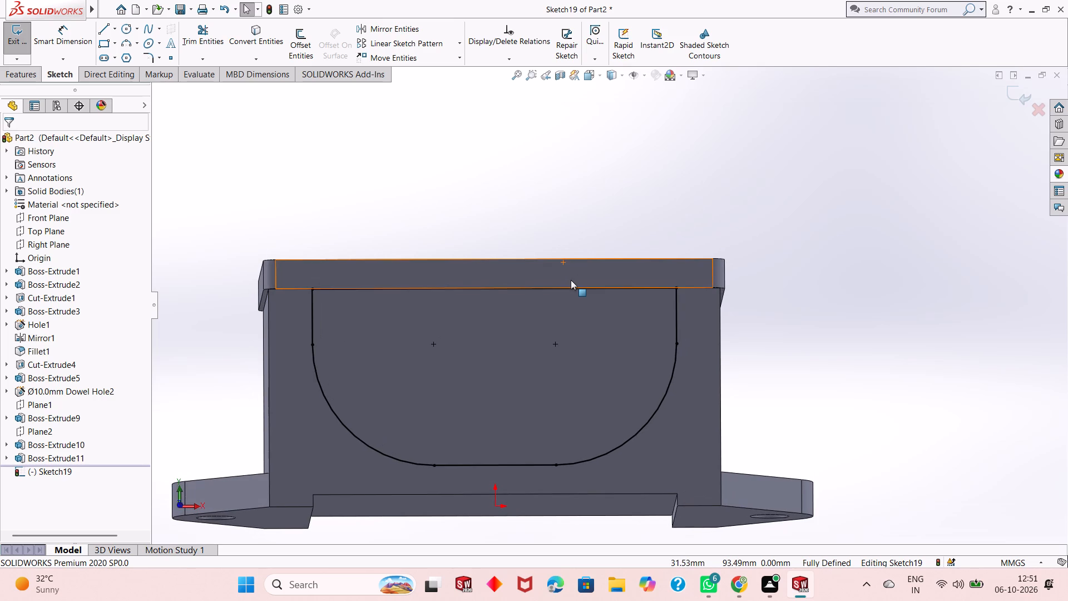
key("ctrl+8")
scroll(688, 239, "down", 2)
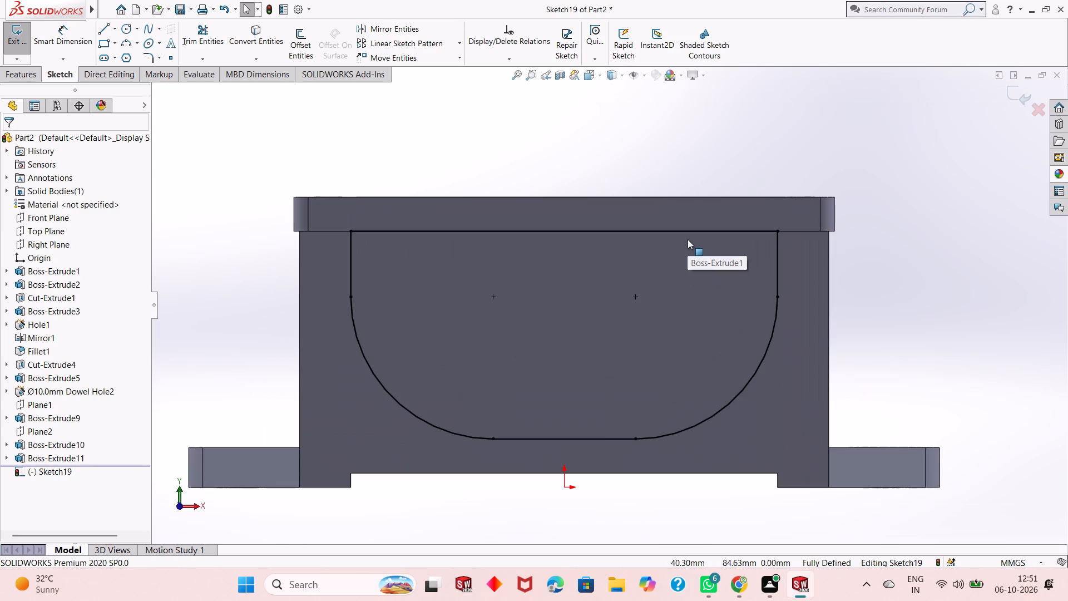
scroll(632, 294, "down", 1)
scroll(610, 311, "up", 3)
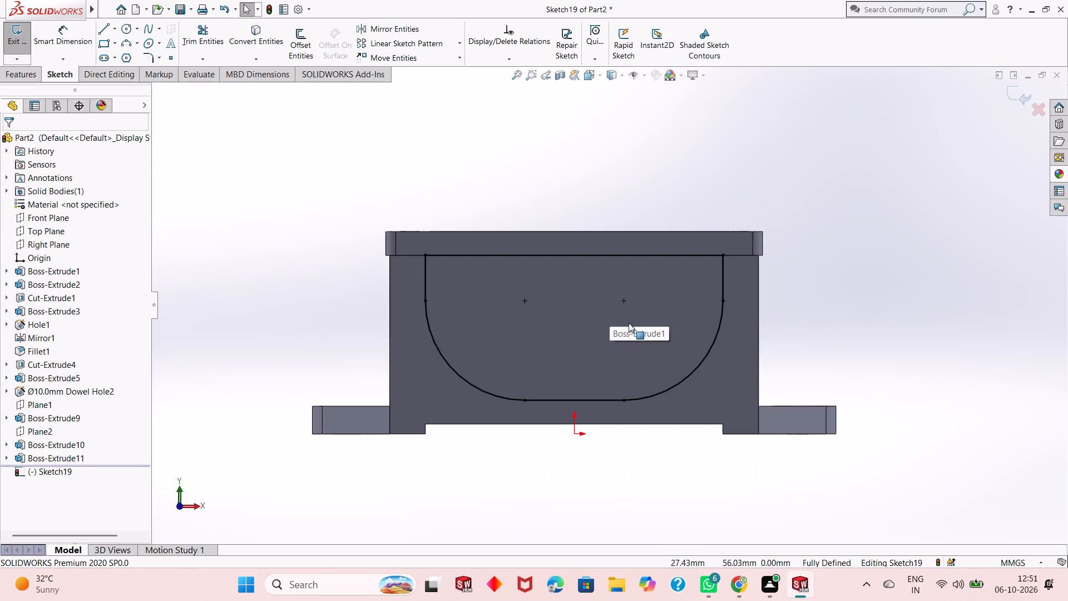
scroll(620, 341, "up", 1)
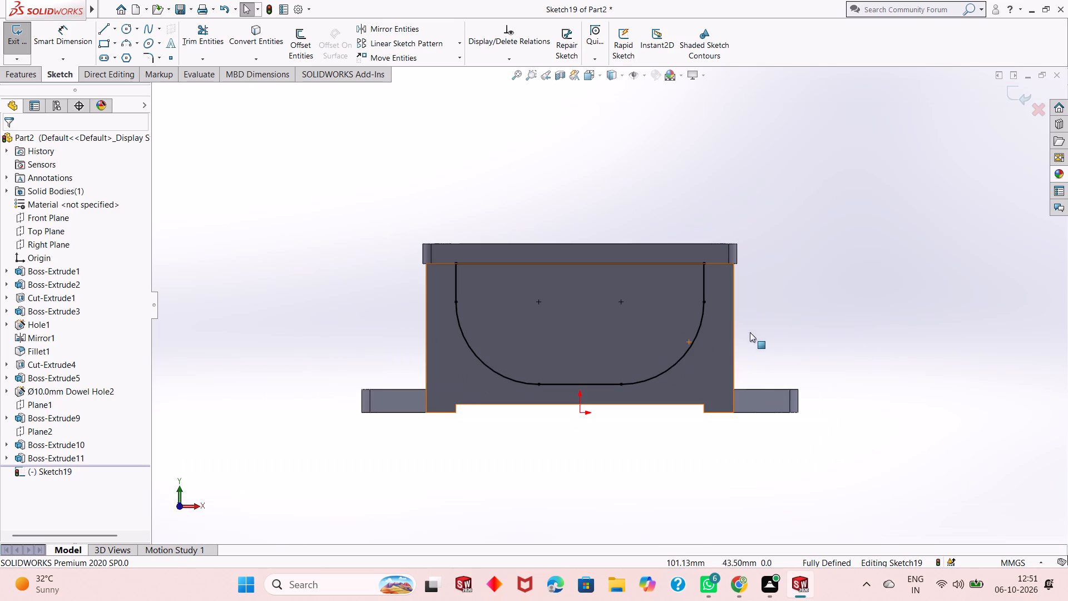
middle_click_drag(764, 318, 735, 333)
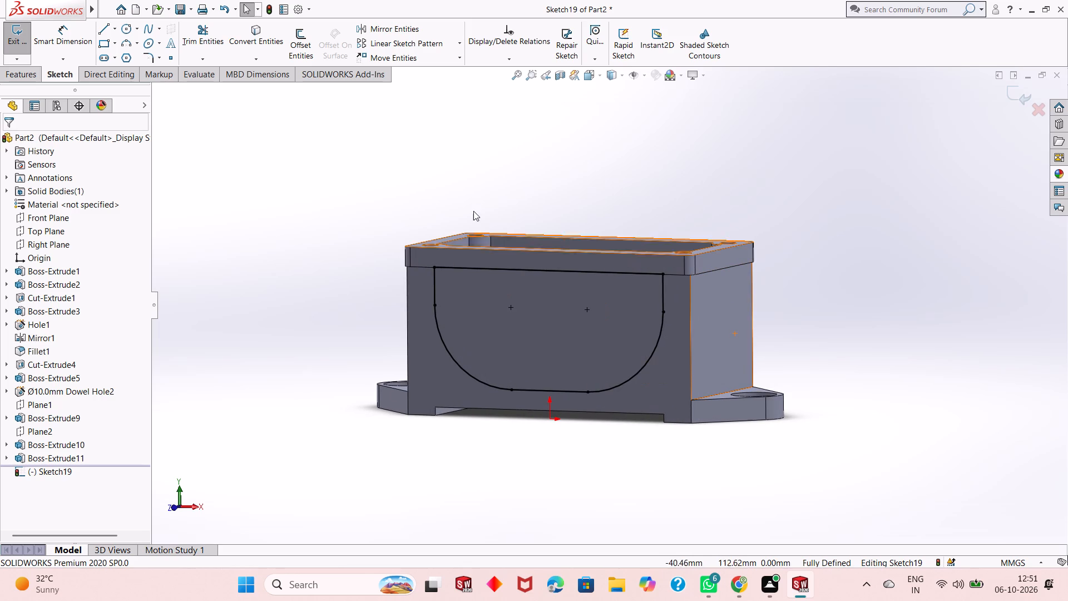
left_click(27, 80)
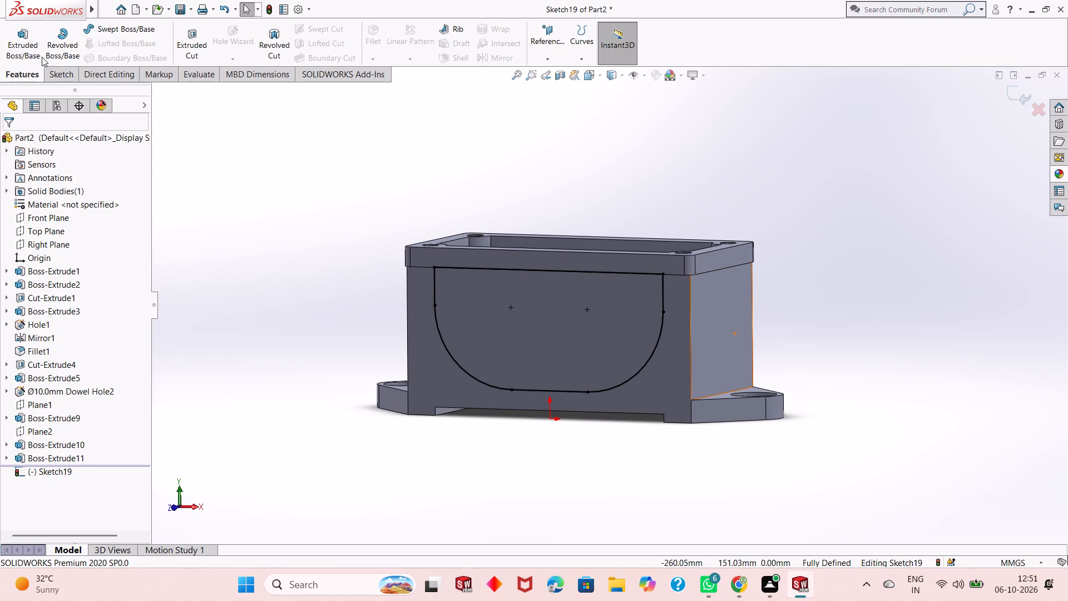
left_click(34, 43)
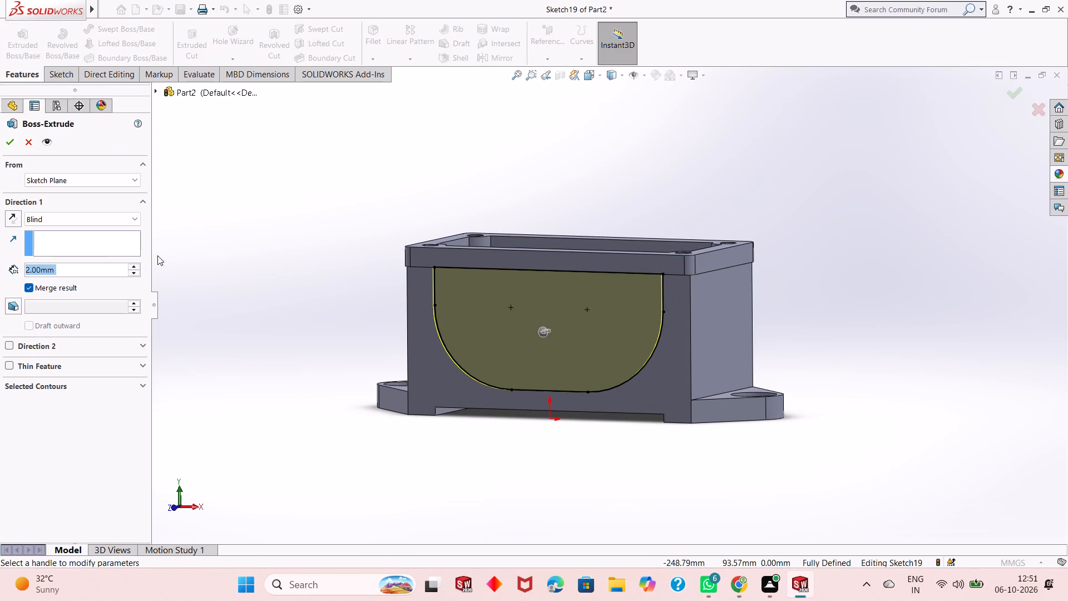
type("1.5")
key("Return")
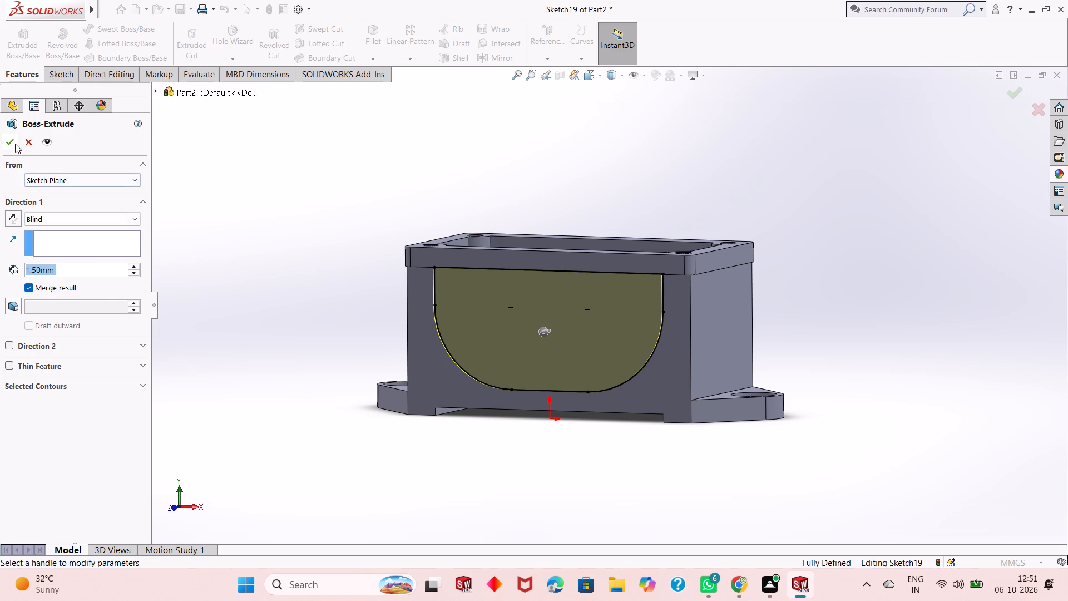
left_click(13, 144)
left_click(334, 344)
Start a sketch on the outer face of the new U-shaped raised pad on the housing's long side.
middle_click_drag(441, 345, 422, 353)
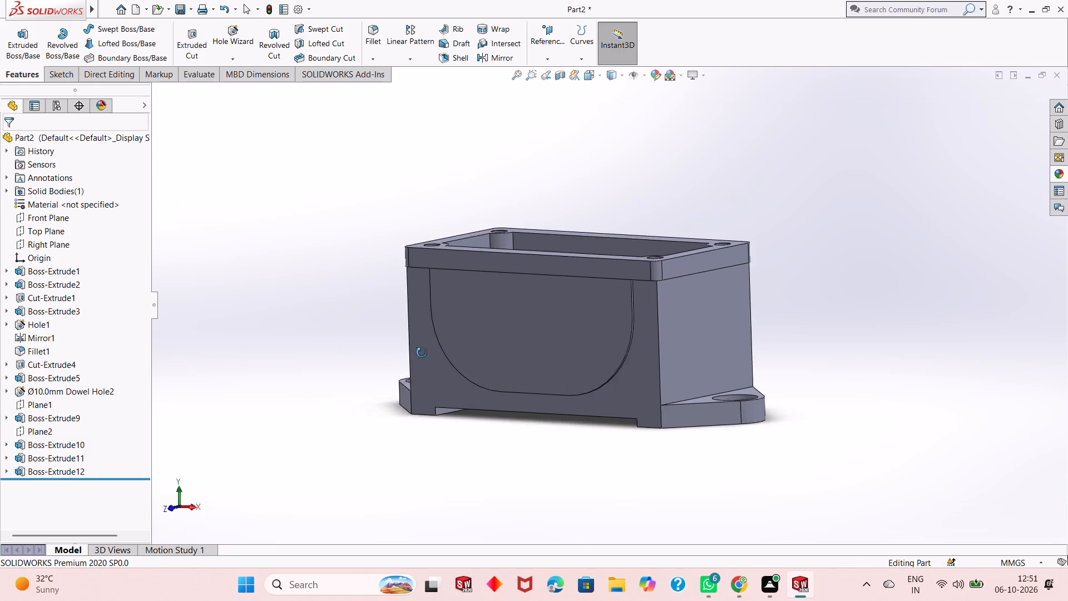
middle_click_drag(422, 353, 355, 435)
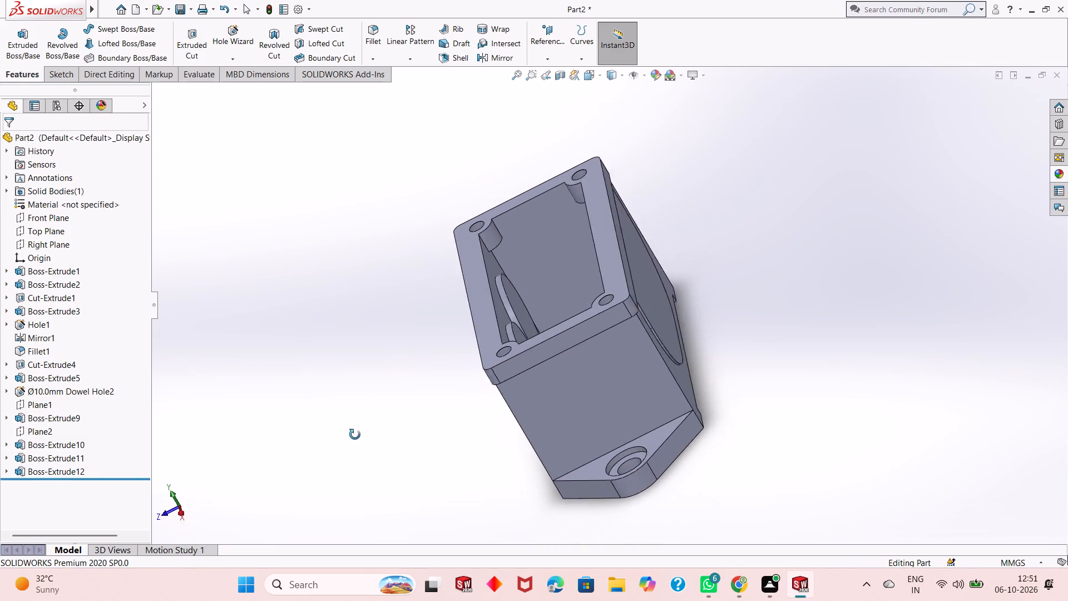
middle_click_drag(355, 435, 402, 358)
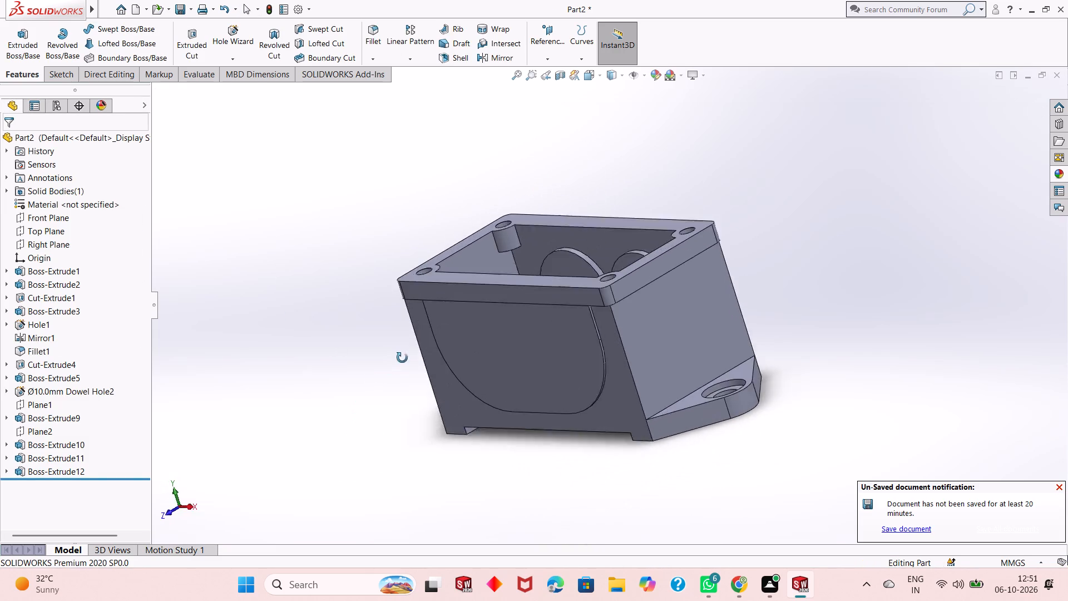
middle_click_drag(402, 358, 476, 312)
left_click(554, 331)
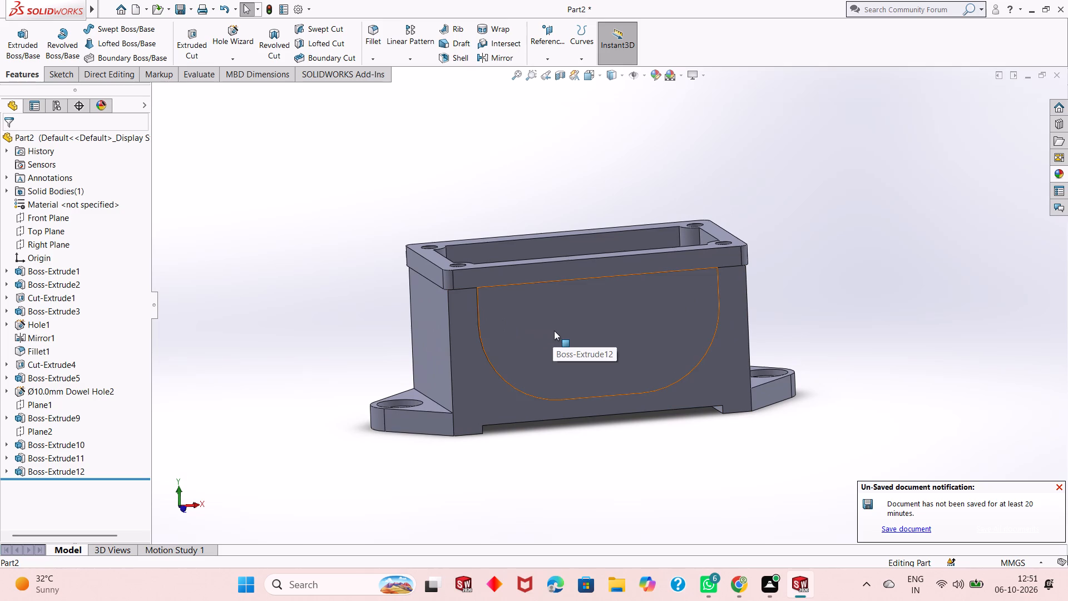
left_click(610, 294)
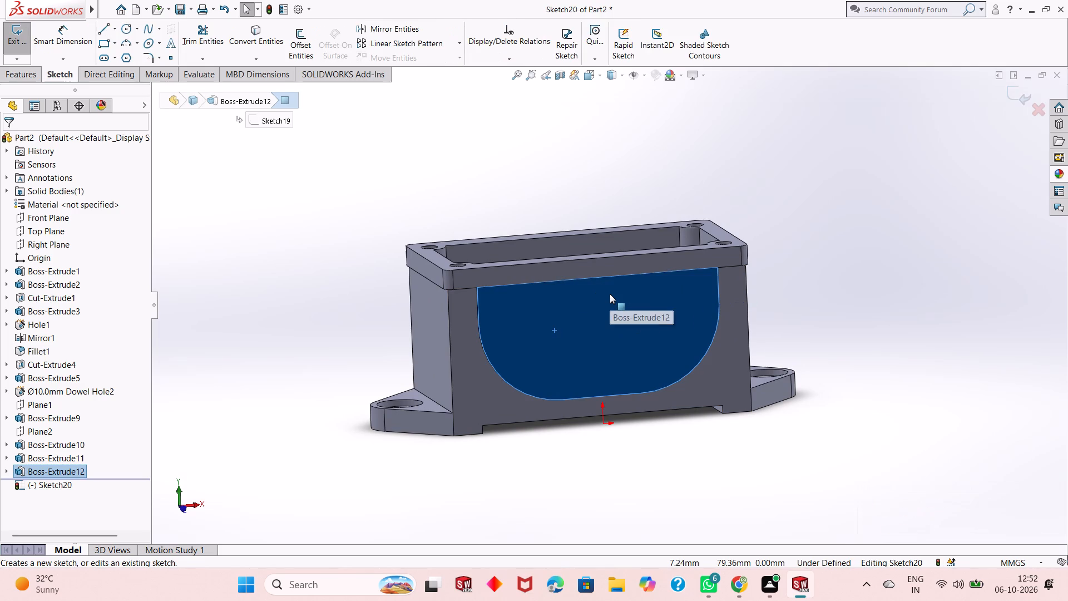
Orient the view normal to the sketch plane on the U-shaped pad's outer face.
key("ctrl+8")
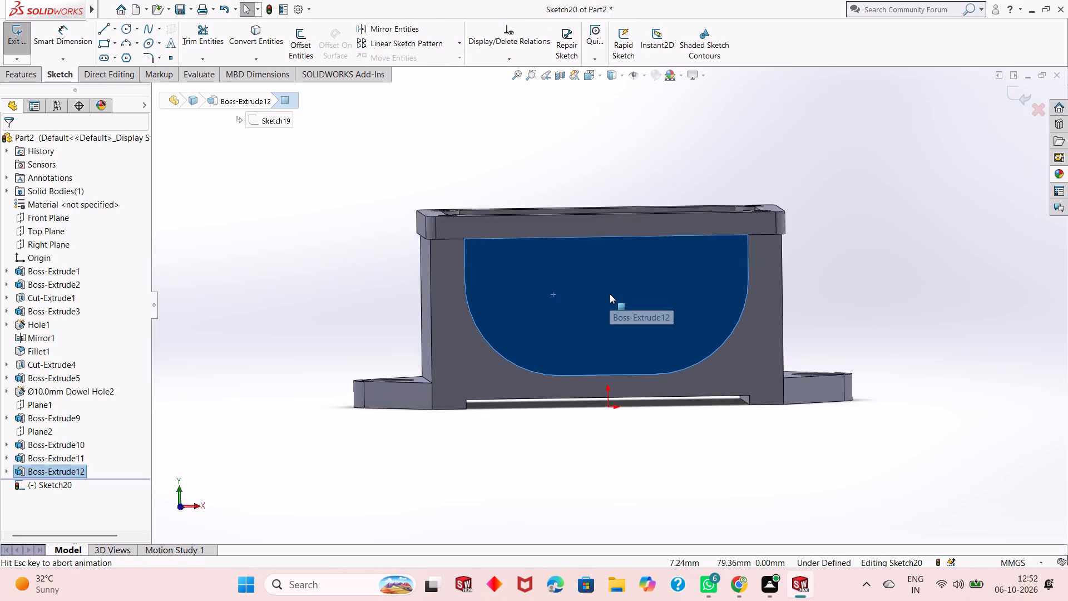
key("Escape")
scroll(620, 282, "up", 1)
scroll(627, 265, "down", 1)
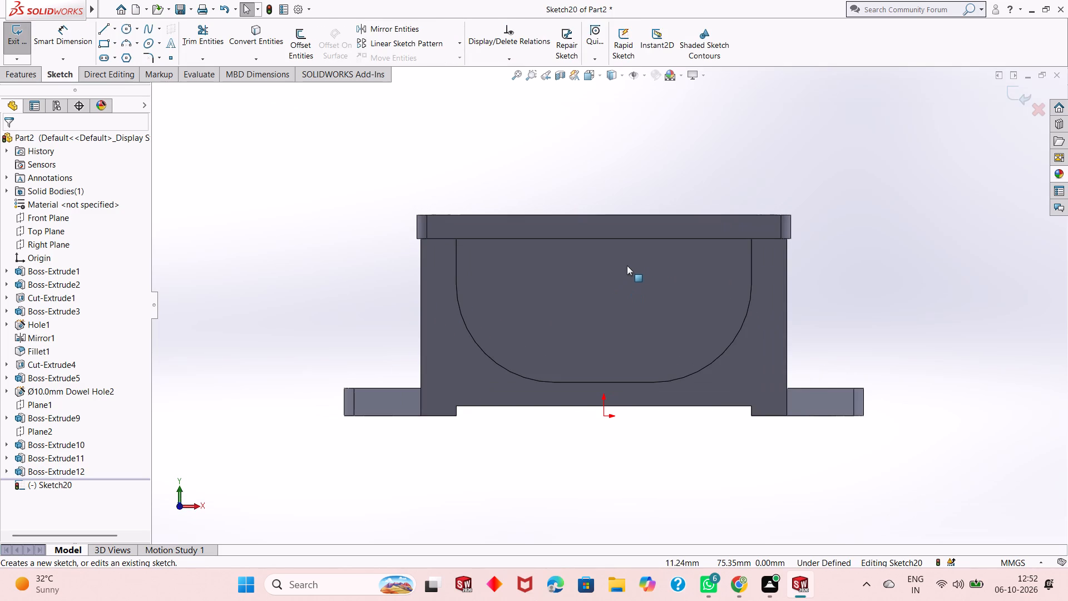
scroll(682, 319, "down", 1)
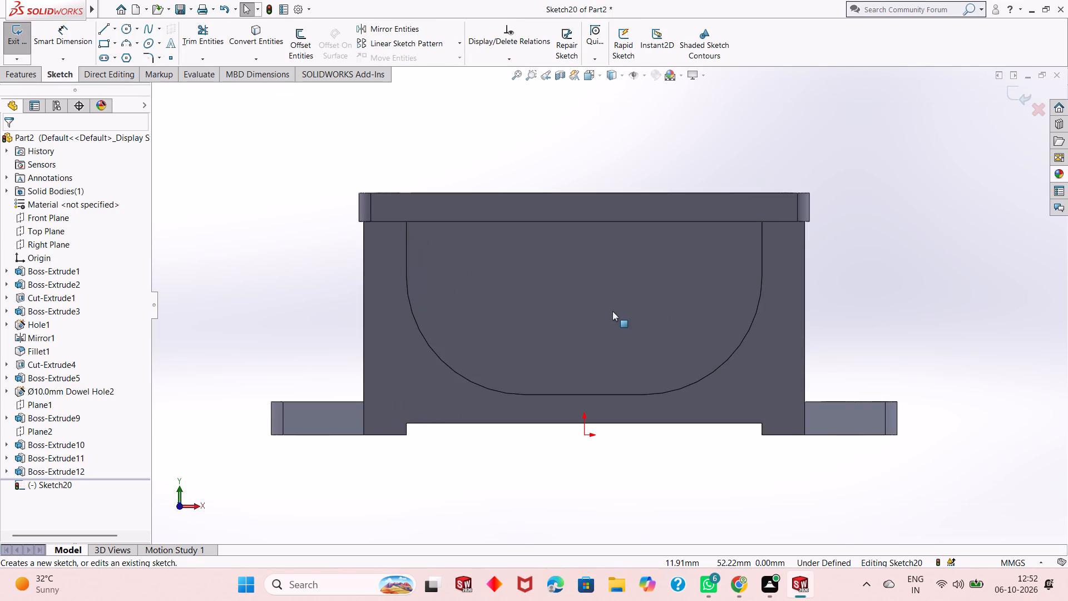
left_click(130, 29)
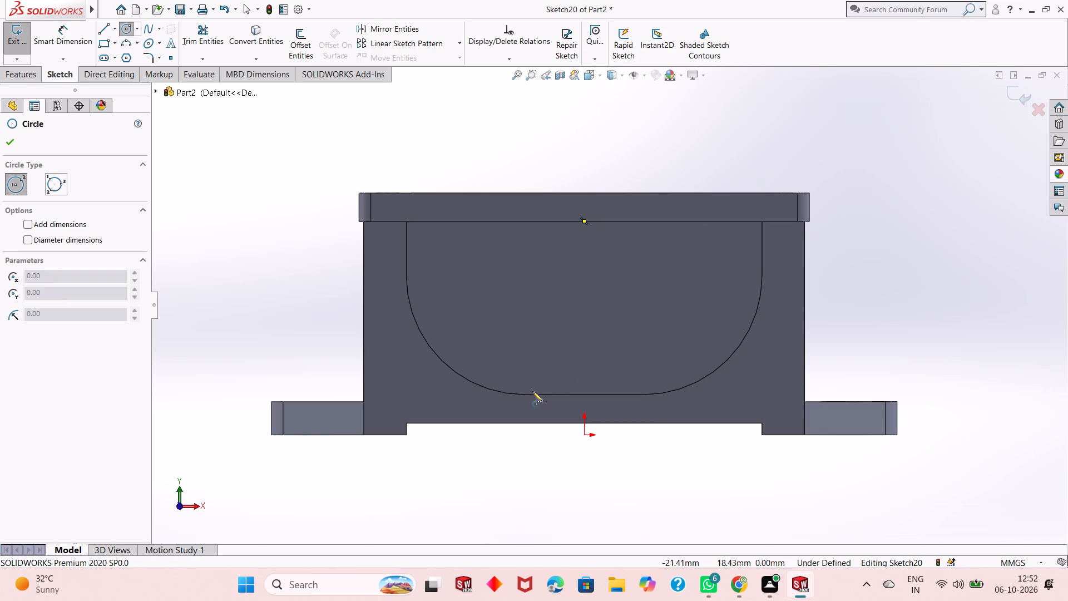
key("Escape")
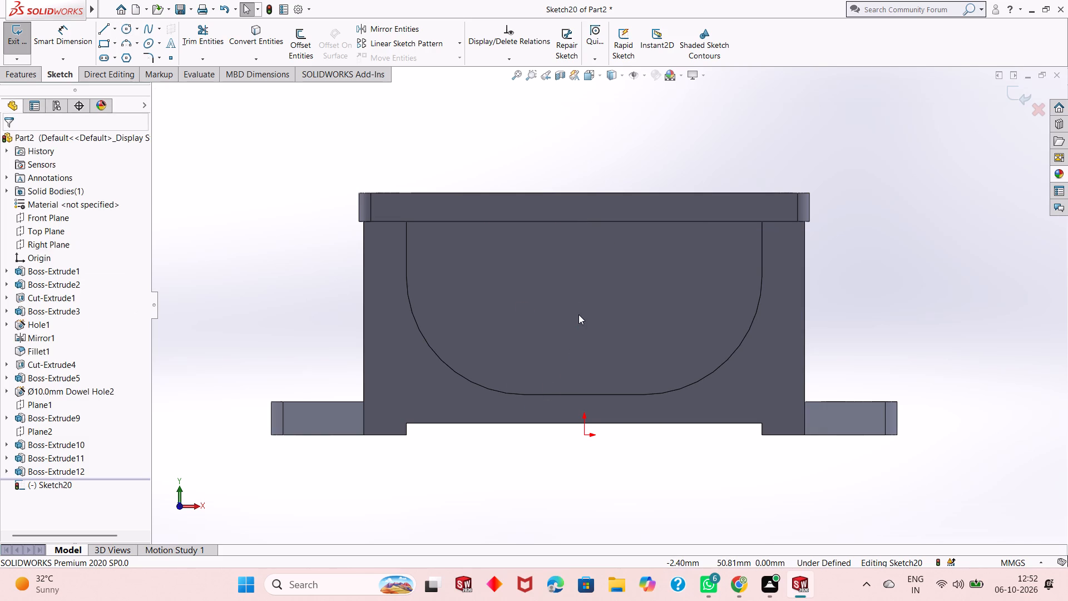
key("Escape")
Change the display style to hidden lines visible.
left_click(614, 74)
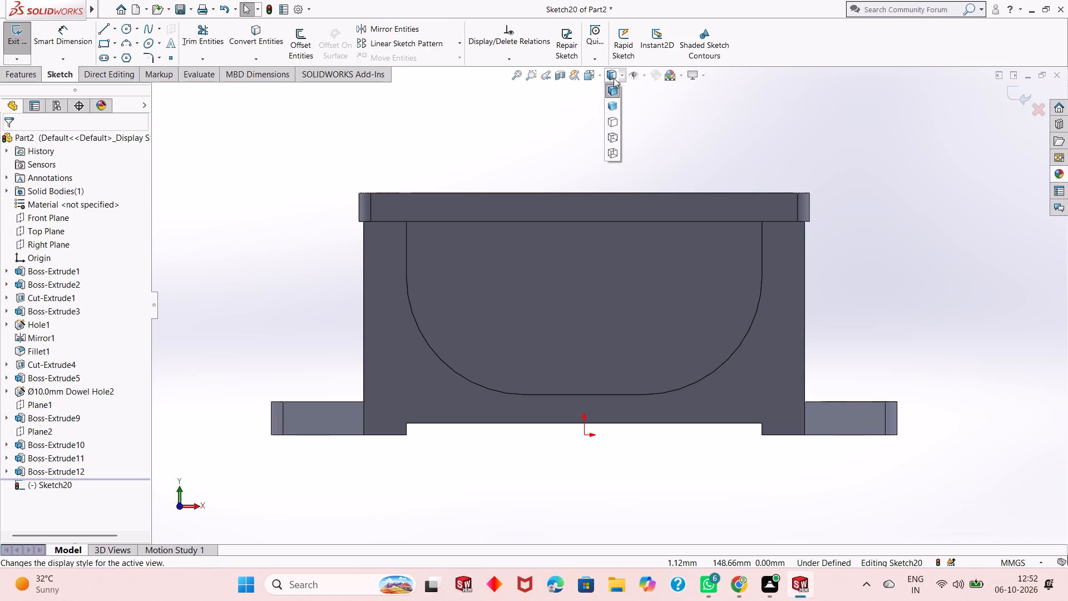
left_click(613, 135)
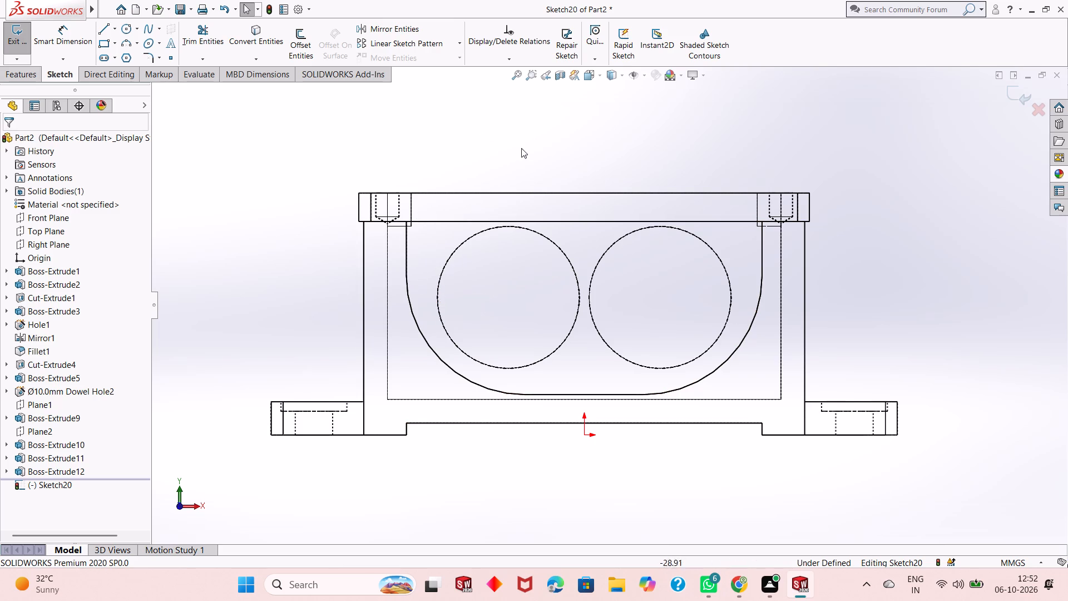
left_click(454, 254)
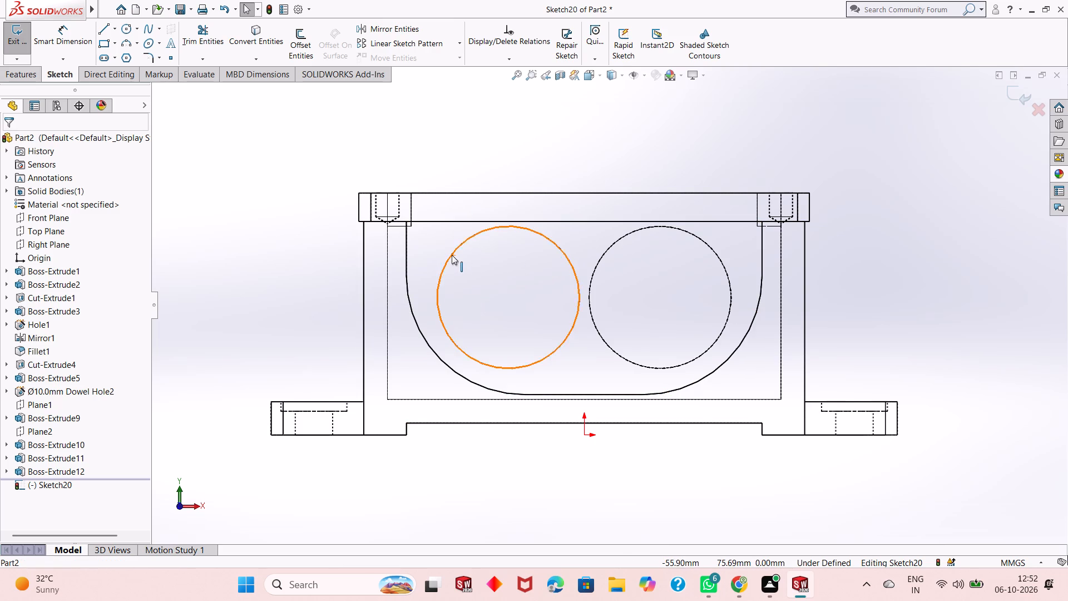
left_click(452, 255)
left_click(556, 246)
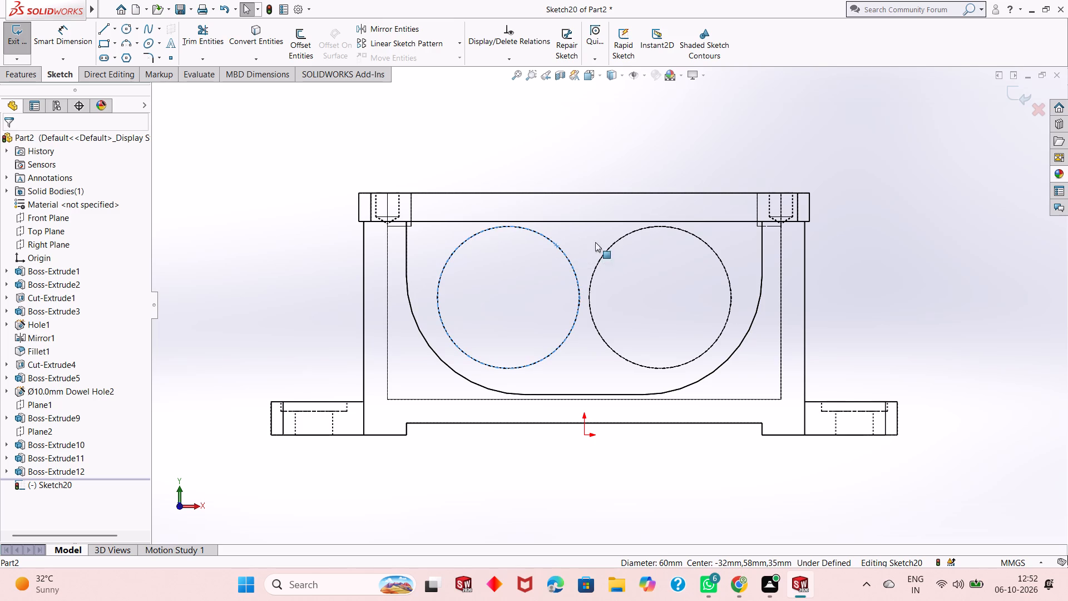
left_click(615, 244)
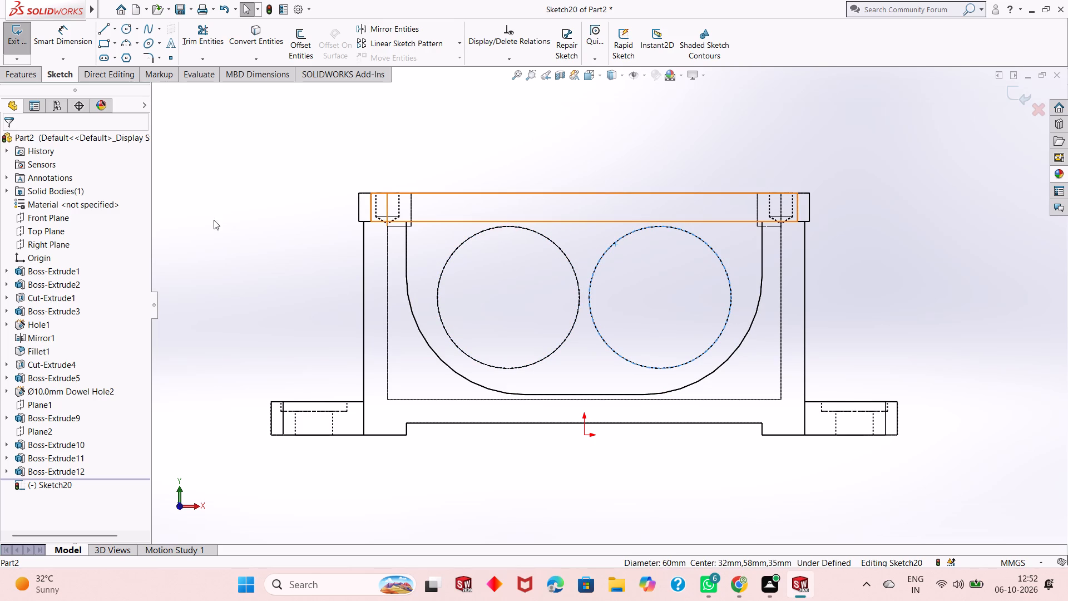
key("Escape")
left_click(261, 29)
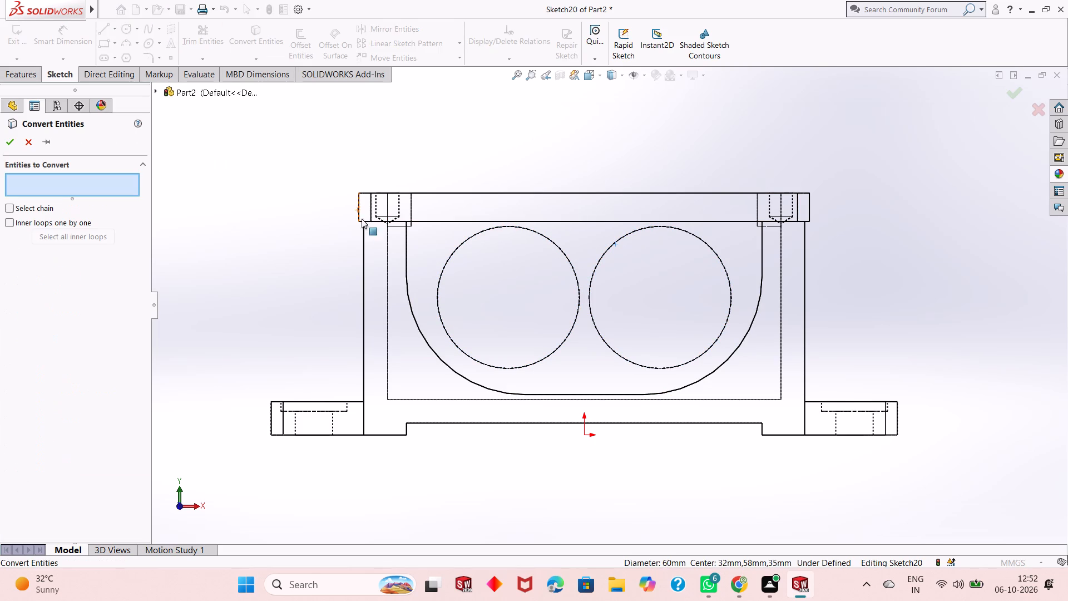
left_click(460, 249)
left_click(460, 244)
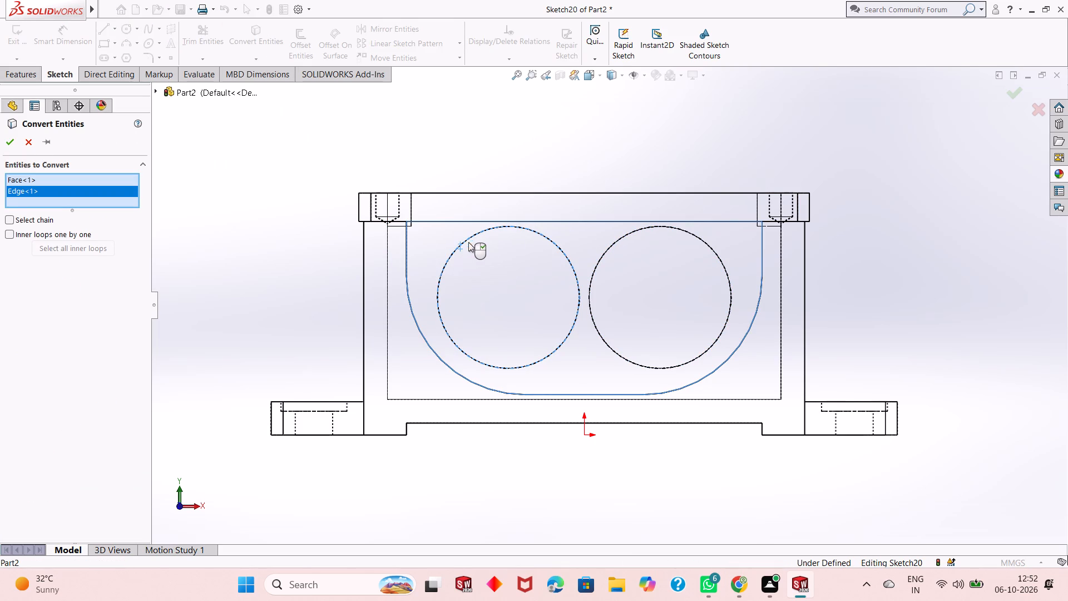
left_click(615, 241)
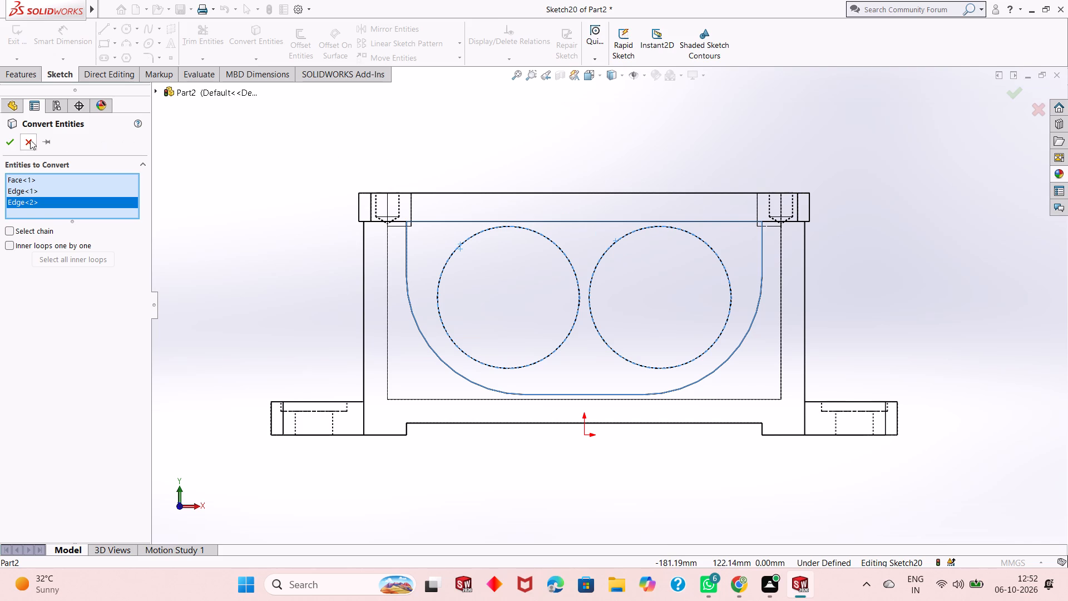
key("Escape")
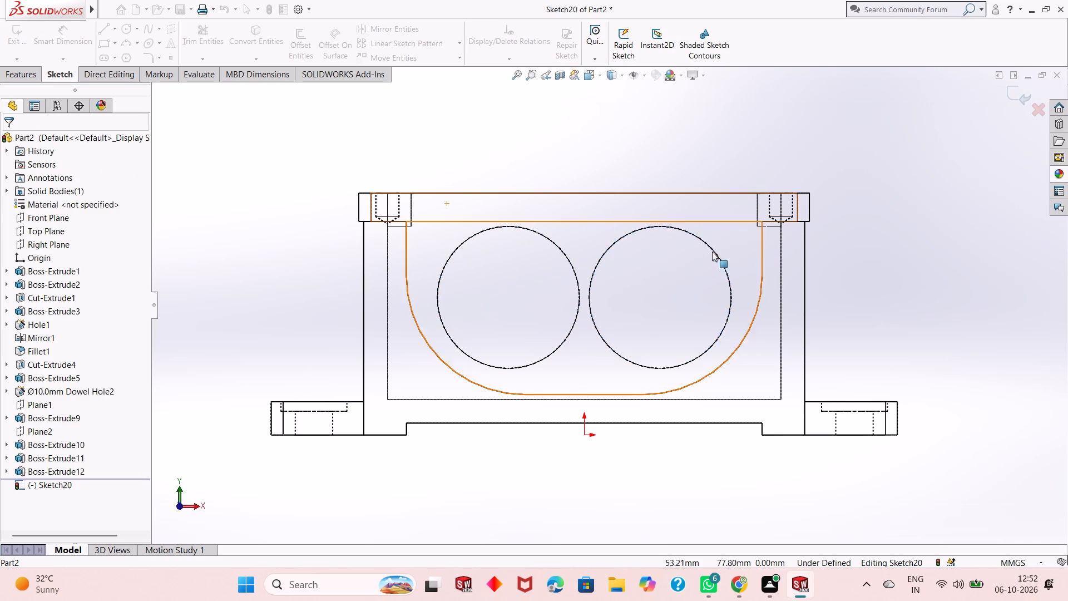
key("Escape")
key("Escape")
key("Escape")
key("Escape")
Convert the two hidden 60 mm circular edges into sketch entities on the pad's face.
left_click(255, 47)
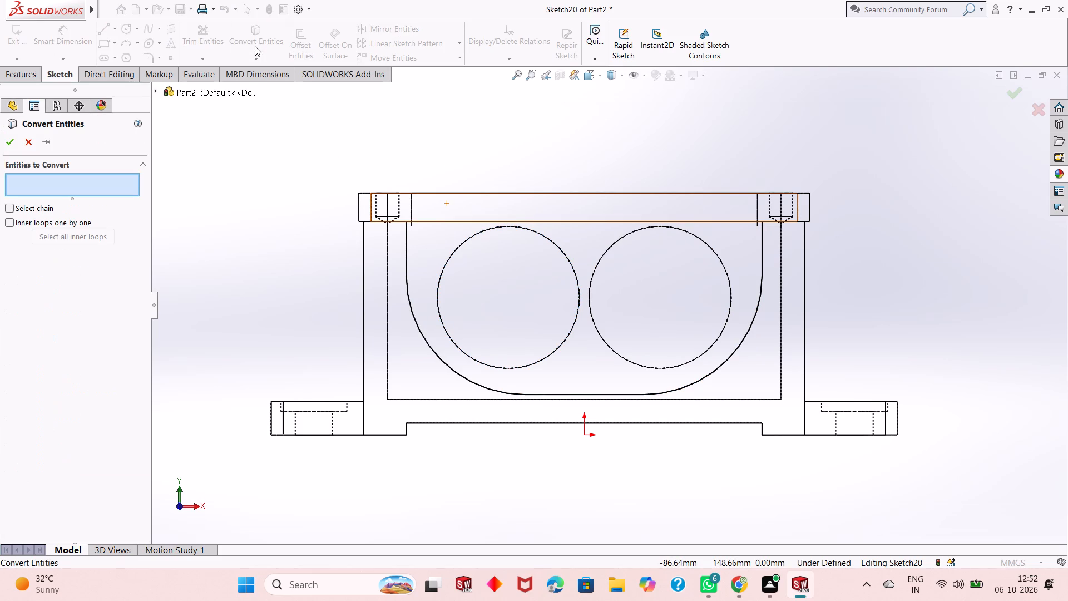
left_click(451, 254)
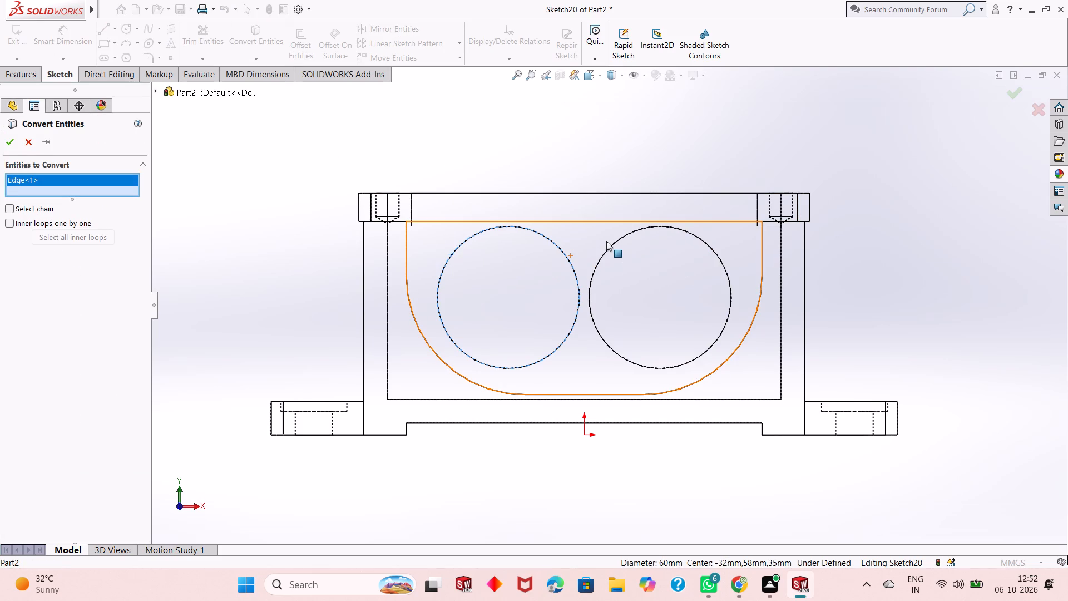
left_click(611, 245)
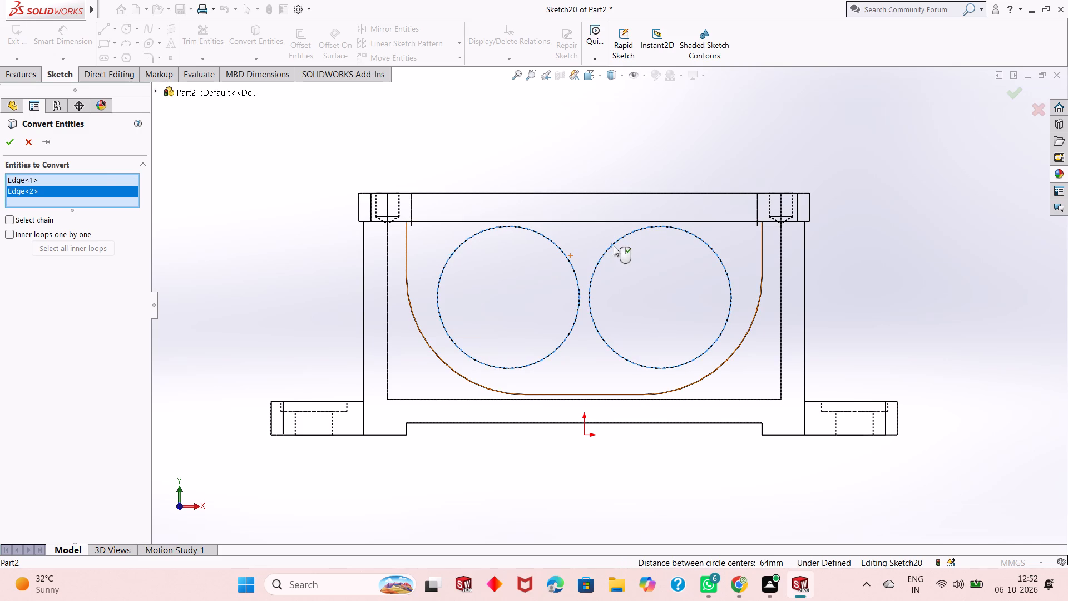
left_click(14, 143)
key("Escape")
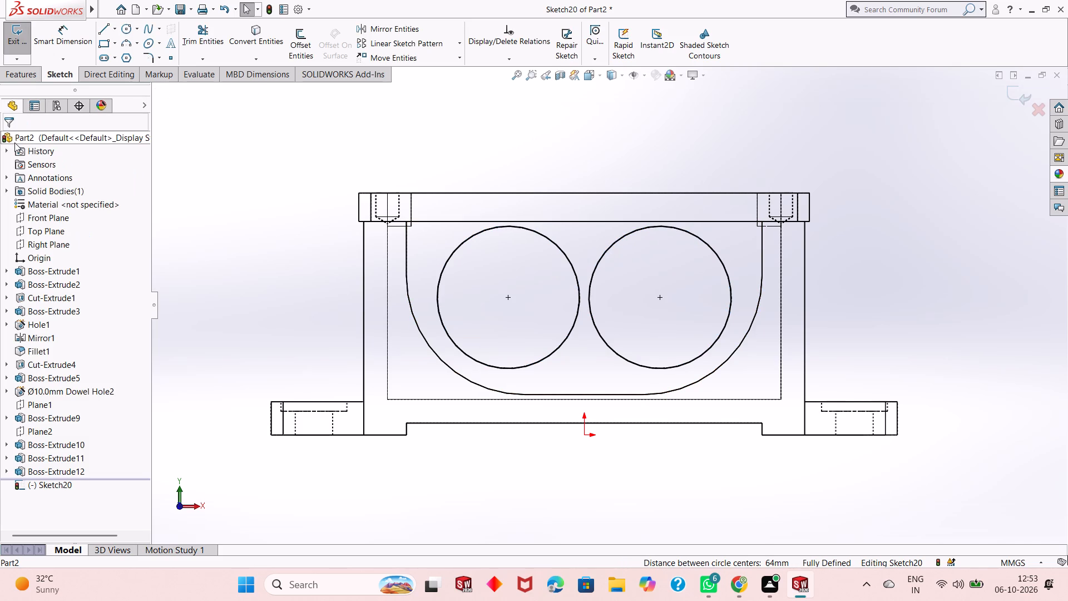
Change the display style back to shaded with edges.
left_click(613, 75)
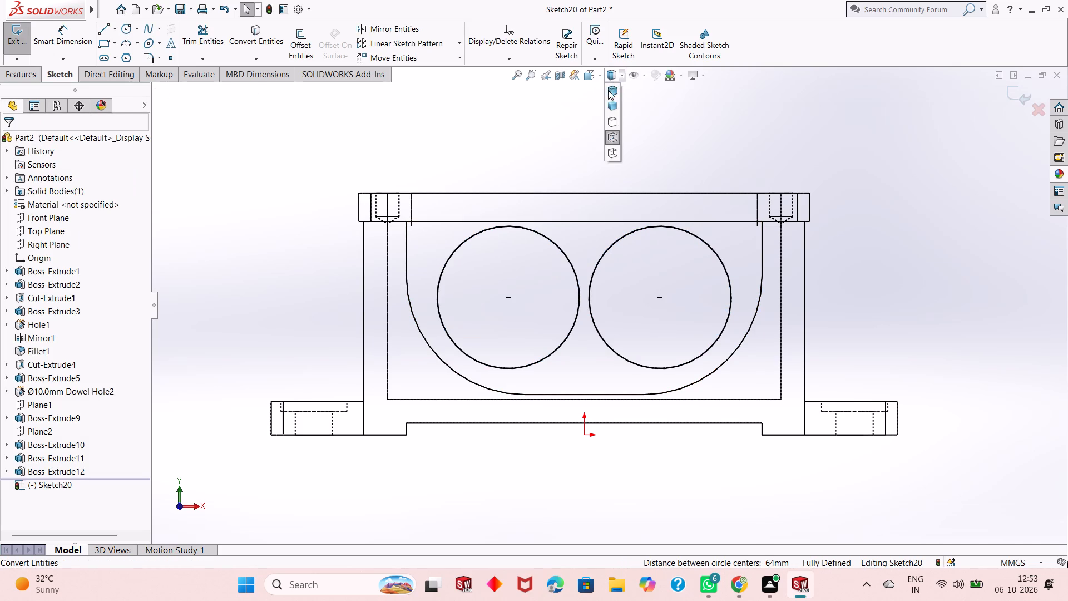
left_click(608, 90)
Sketch a smaller circle concentric with each converted circle, with radii of about 17.5 mm and 15.2 mm.
scroll(629, 287, "down", 2)
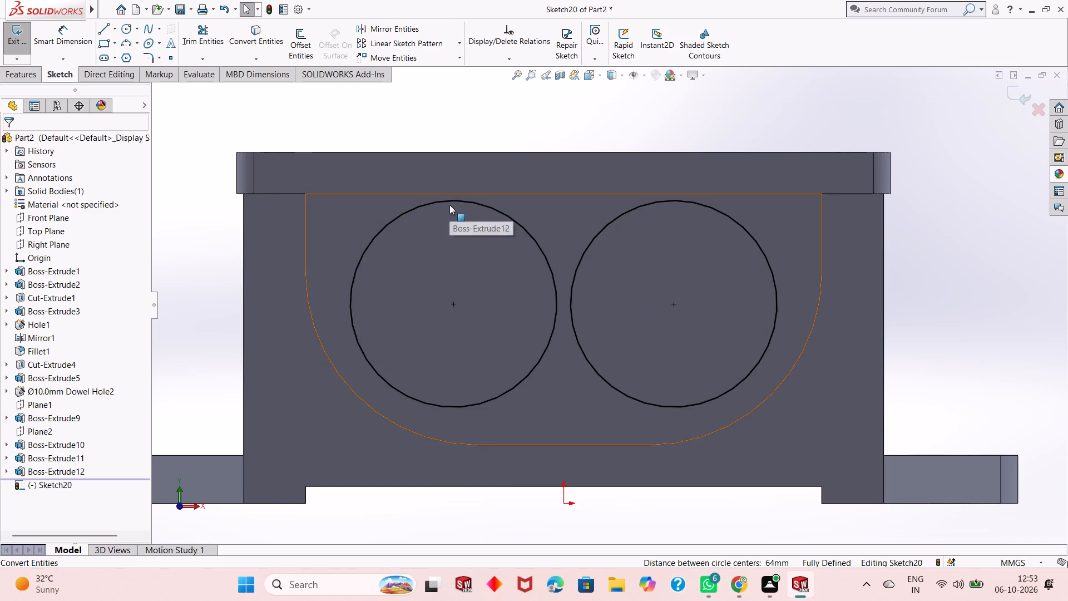
left_click(128, 33)
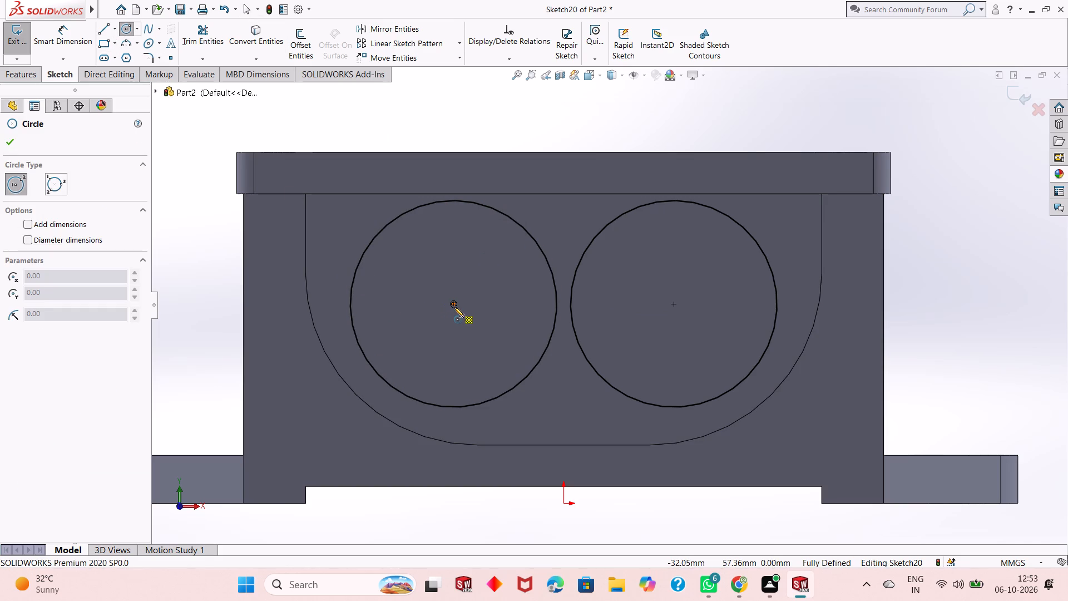
left_click(454, 307)
left_click(468, 245)
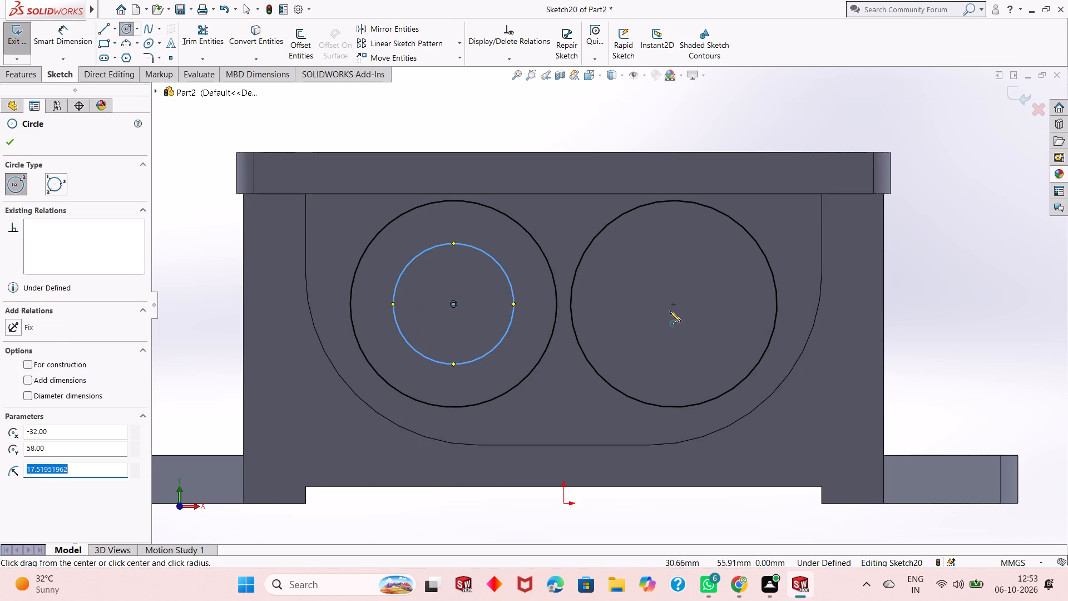
left_click(675, 304)
left_click(696, 257)
scroll(612, 303, "up", 1)
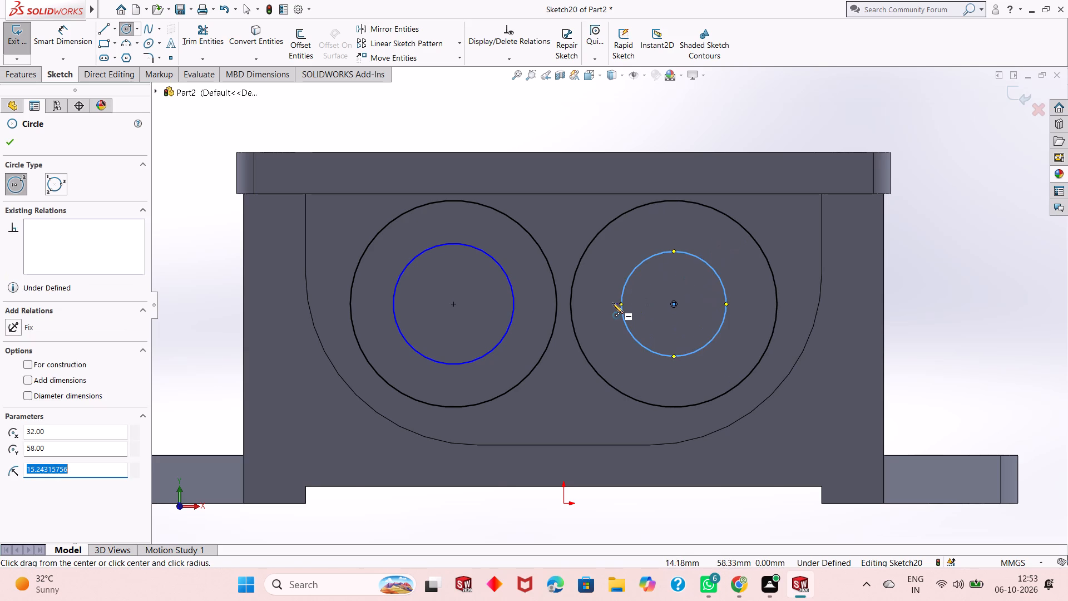
right_click(917, 252)
left_click(921, 262)
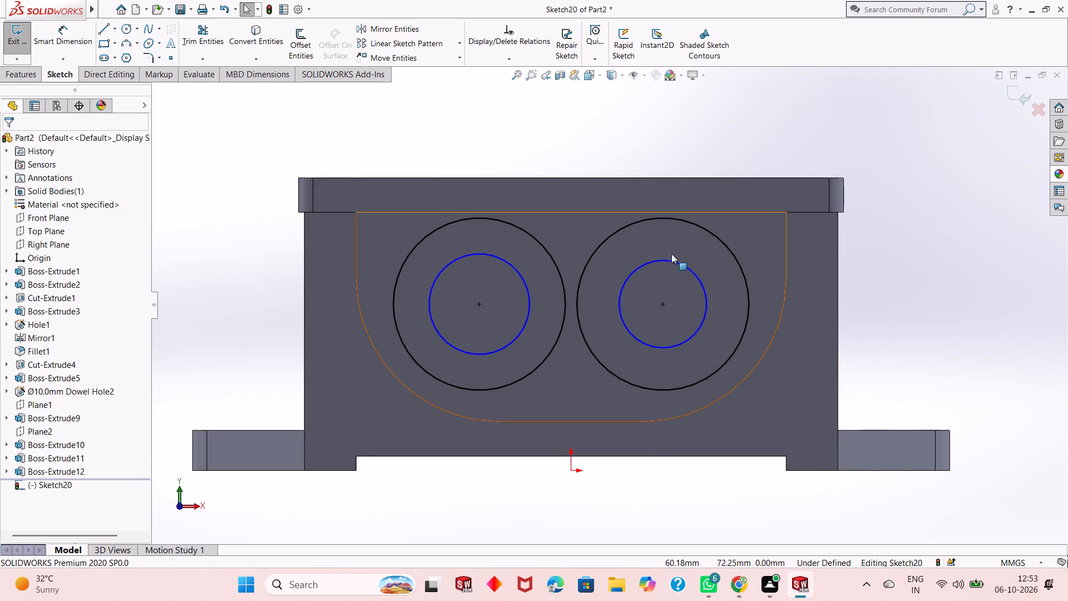
Add an equal relation between the two inner circles.
left_click(68, 37)
key("Escape")
key("Escape")
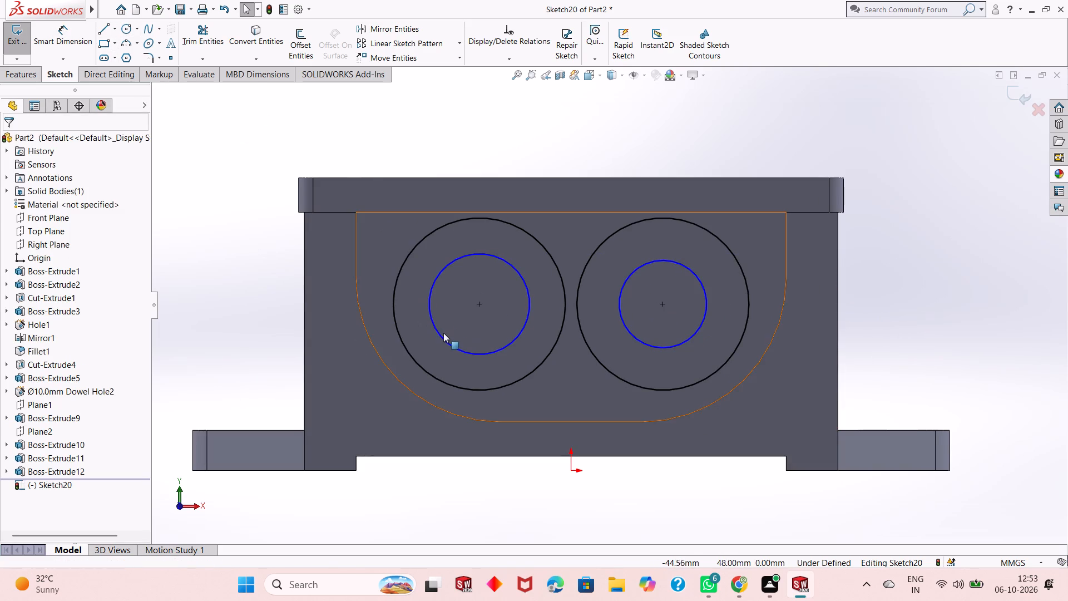
left_click(444, 338)
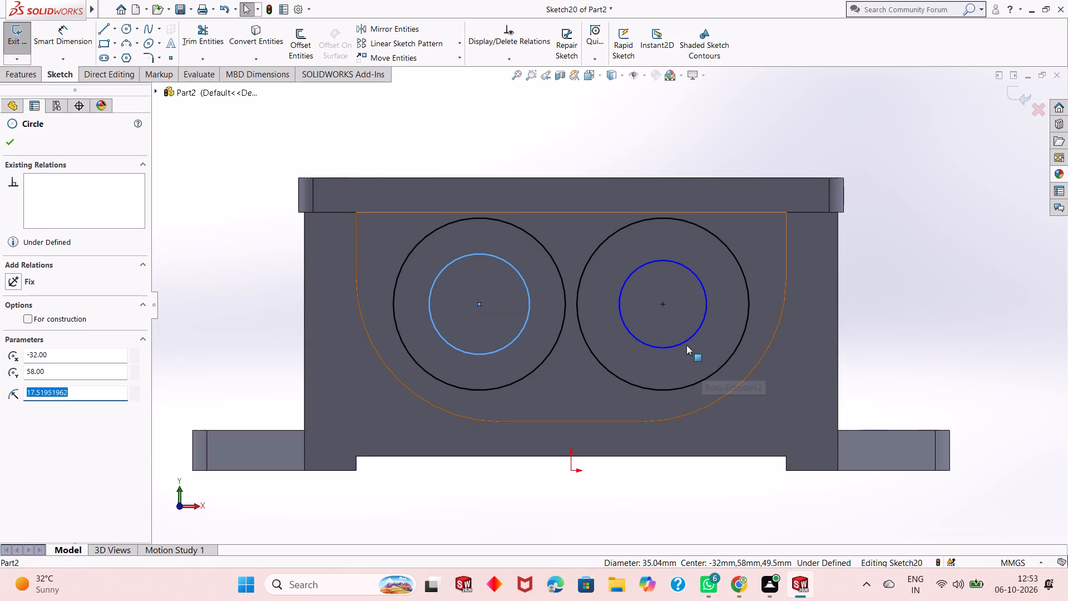
left_click(686, 342, "ctrl")
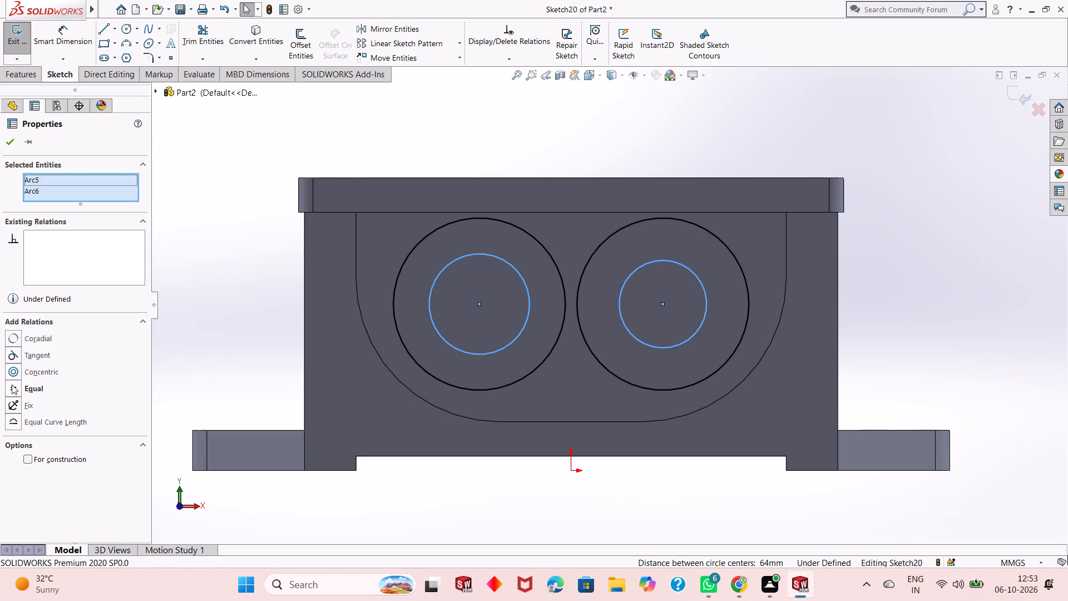
left_click(12, 388)
left_click(9, 140)
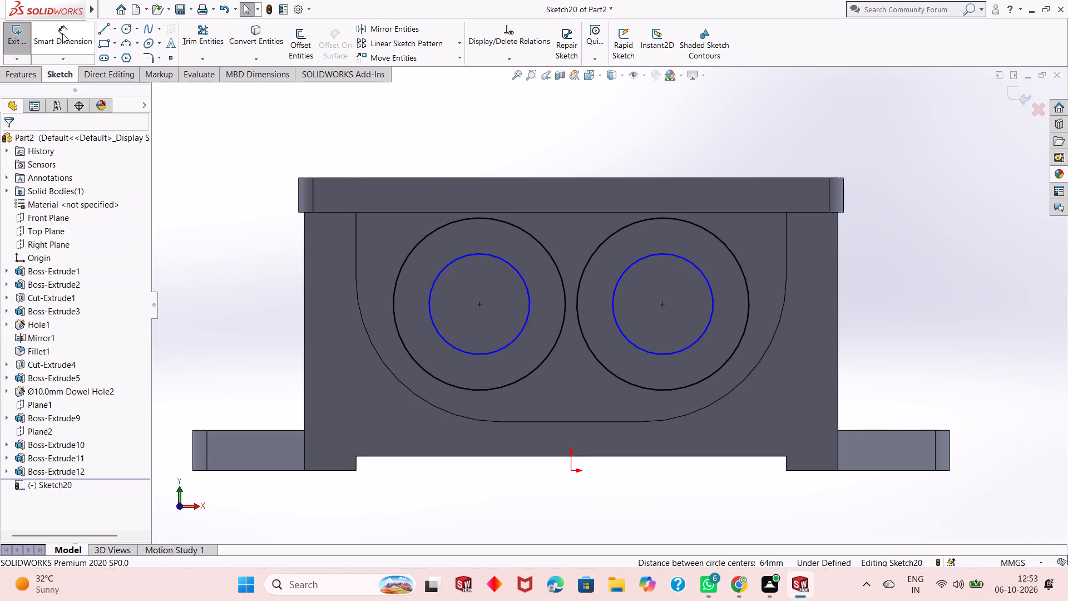
Dimension the inner circle on the negative X side with a diameter of 44 mm.
left_click(62, 33)
left_click(464, 351)
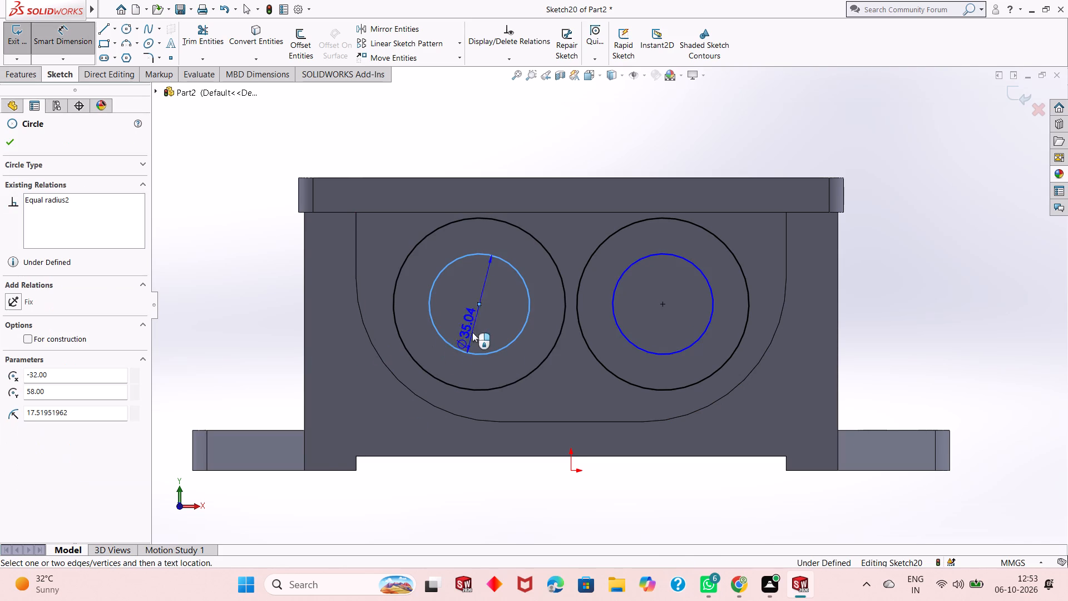
left_click(259, 515)
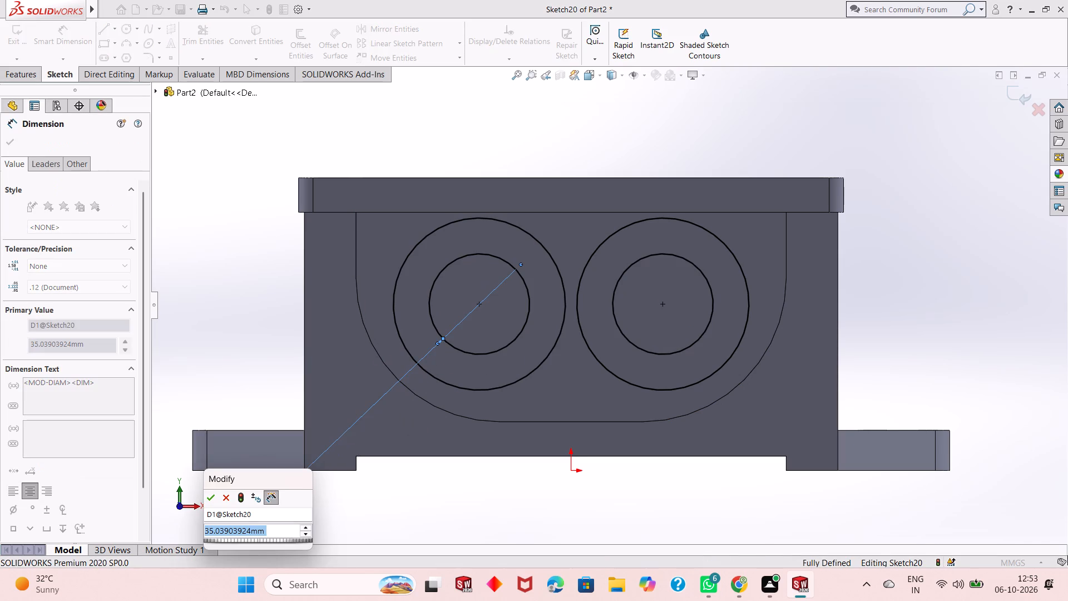
type("44")
key("Return")
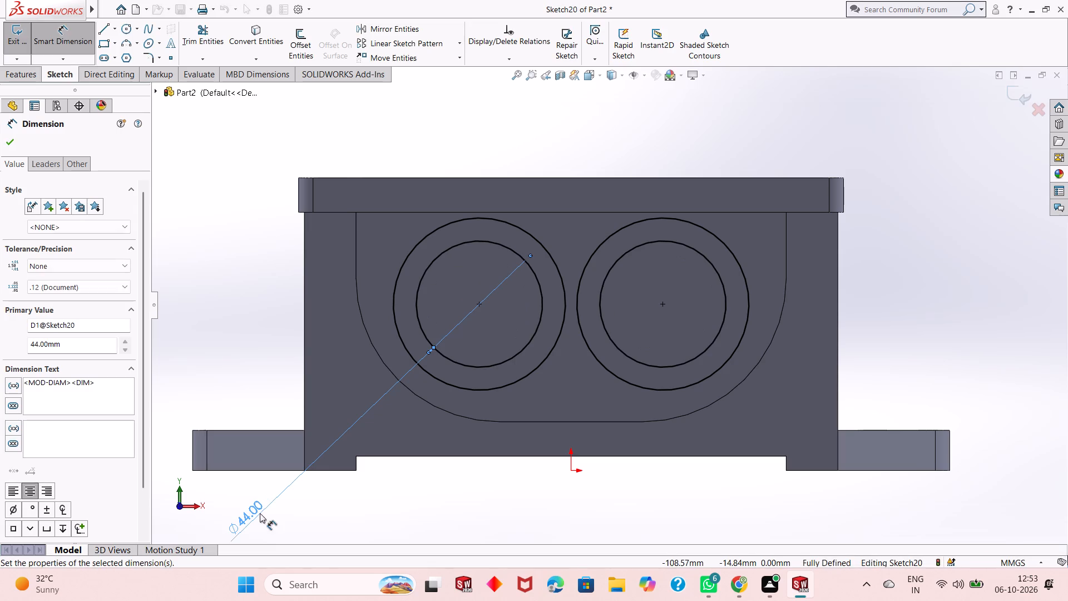
key("Escape")
key("Escape")
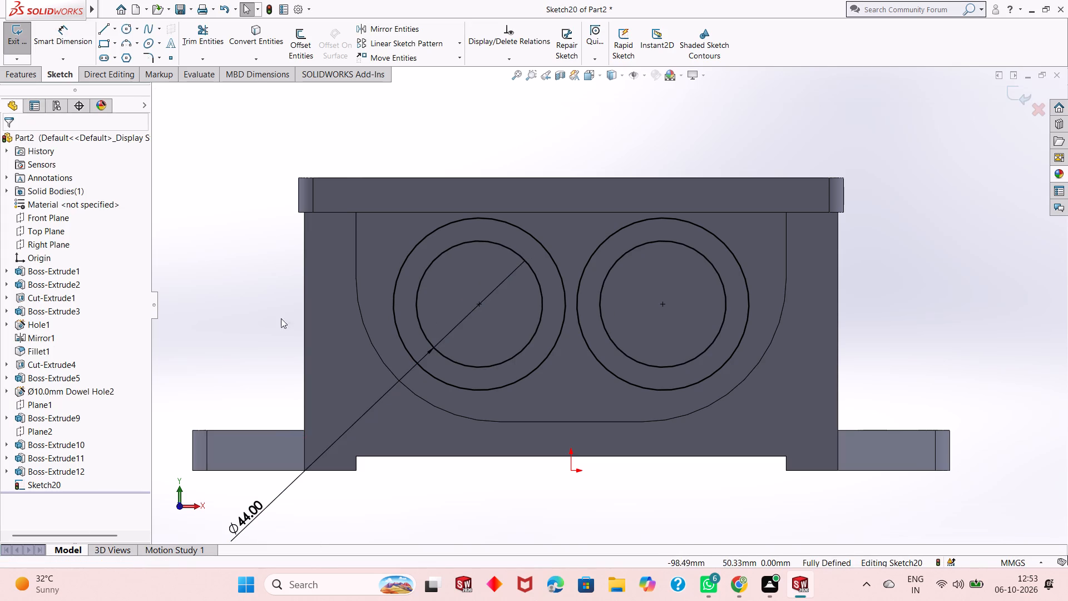
Sketch a small circle of about 4.3 mm radius centred on the top quadrant of the negative X side's 44 mm circle.
left_click(127, 28)
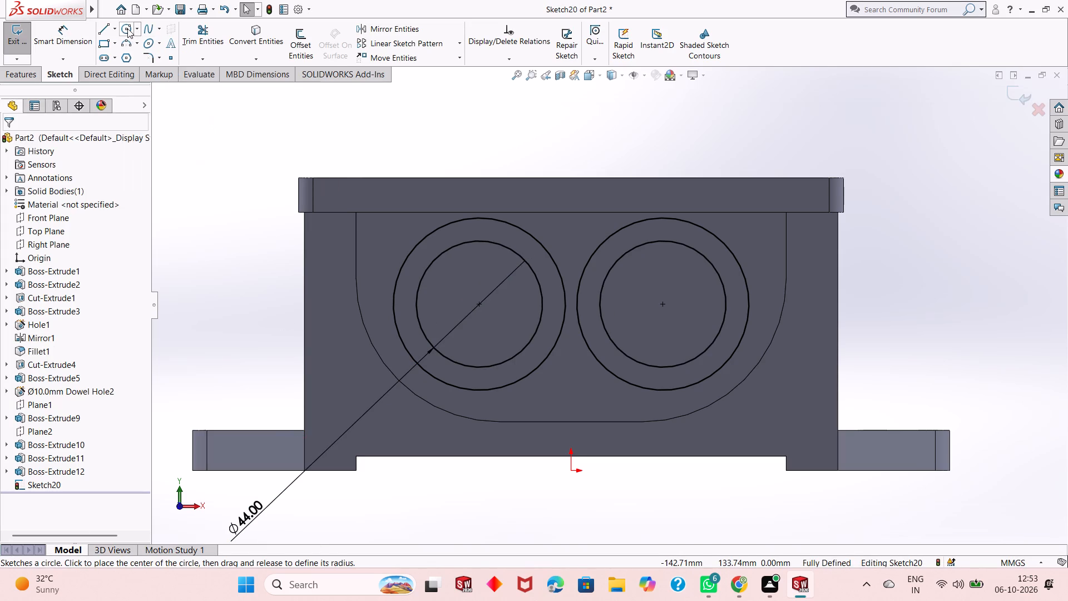
left_click(479, 240)
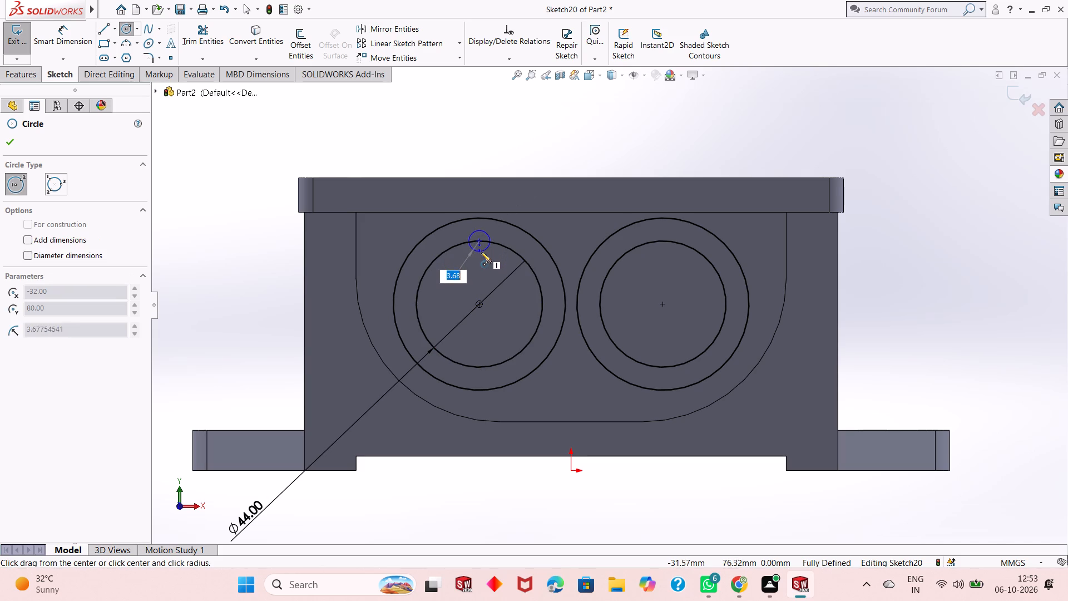
left_click(481, 253)
right_click(189, 228)
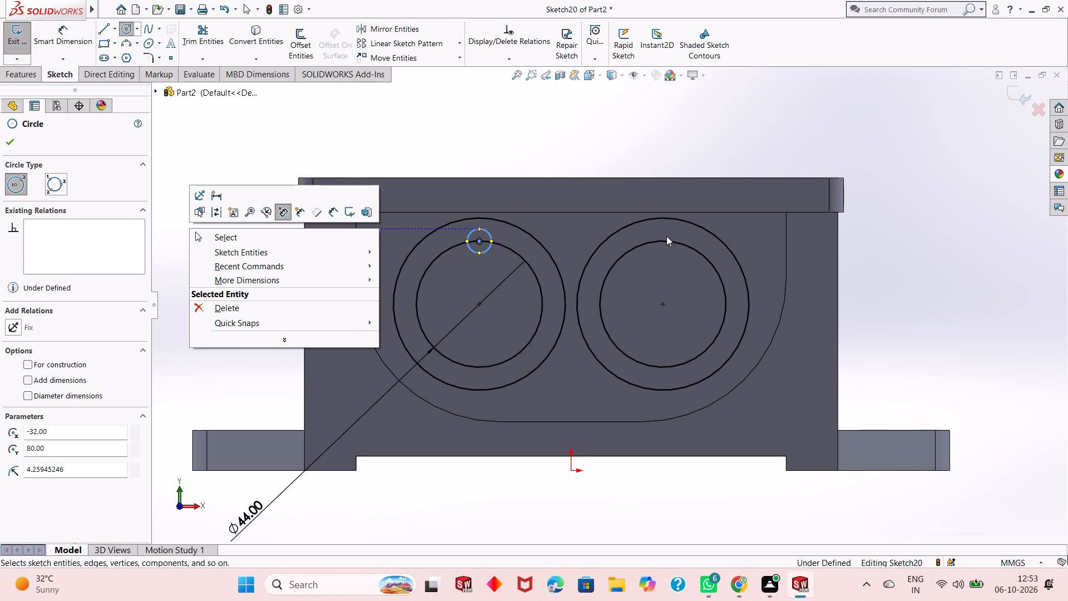
left_click(260, 233)
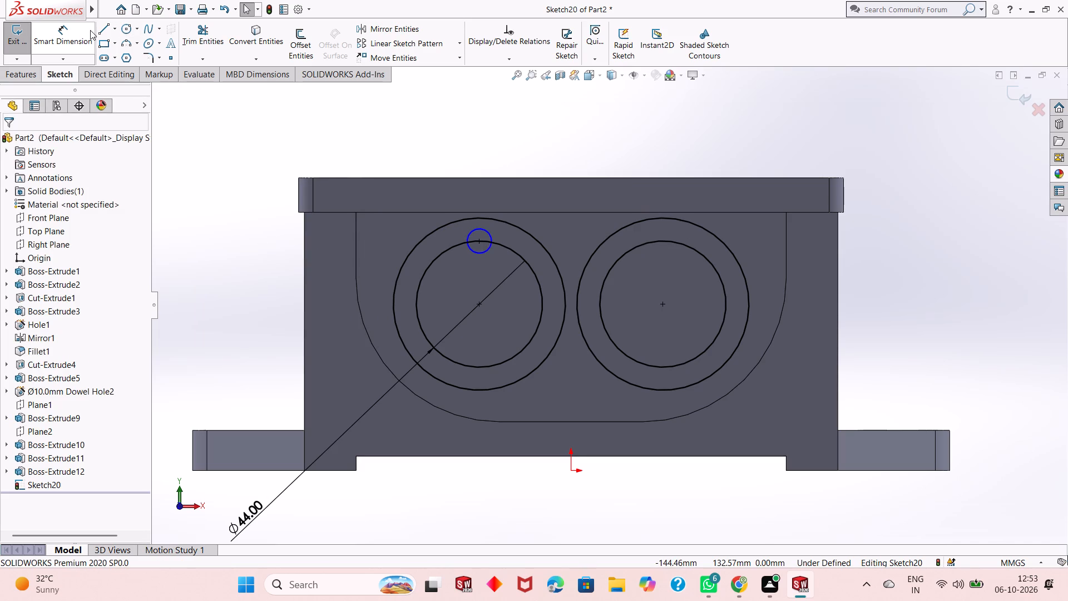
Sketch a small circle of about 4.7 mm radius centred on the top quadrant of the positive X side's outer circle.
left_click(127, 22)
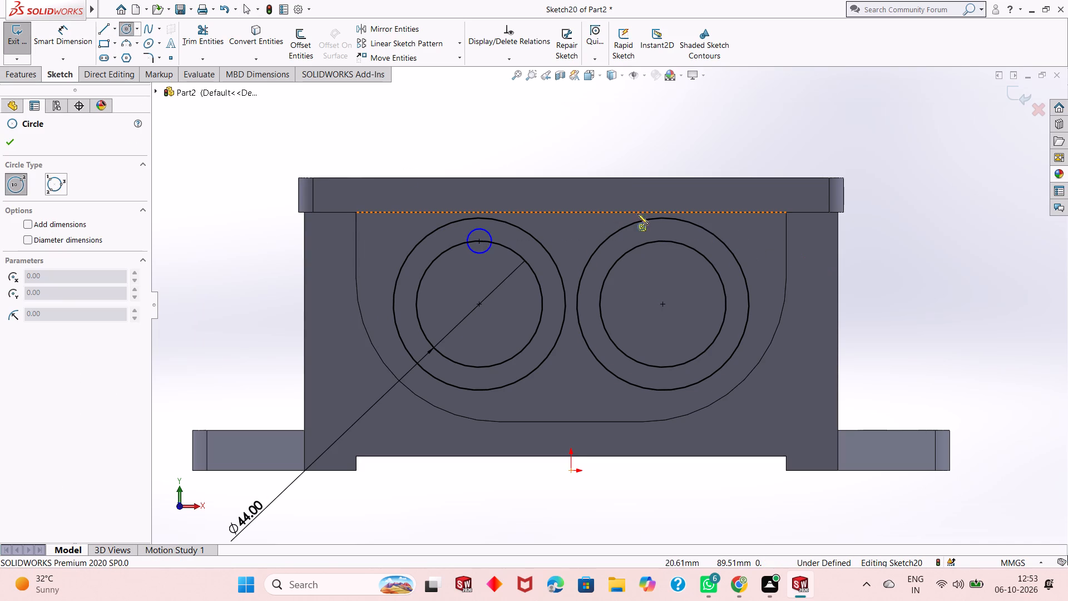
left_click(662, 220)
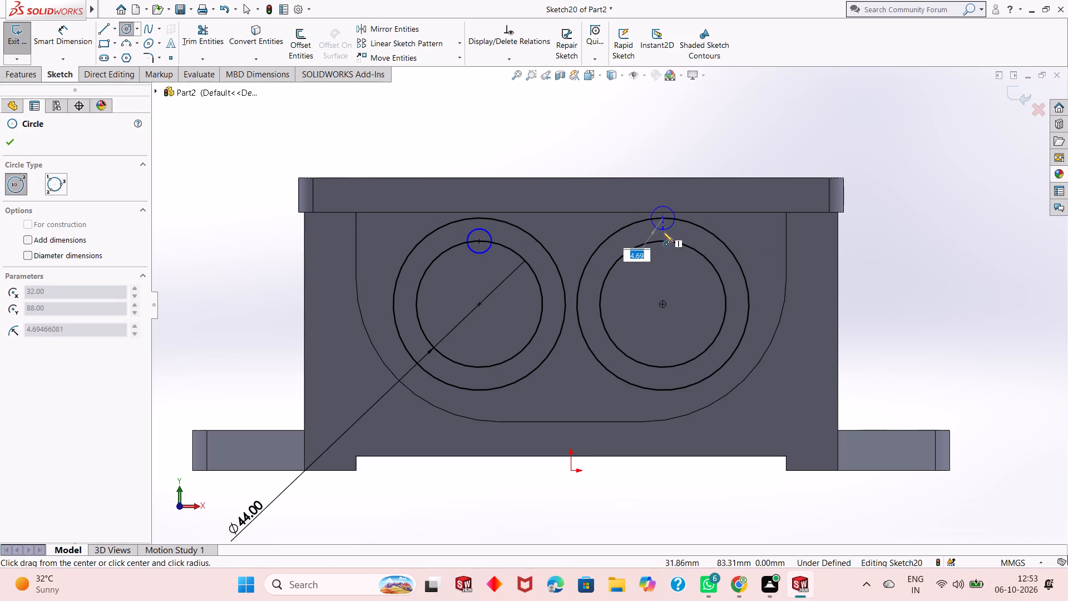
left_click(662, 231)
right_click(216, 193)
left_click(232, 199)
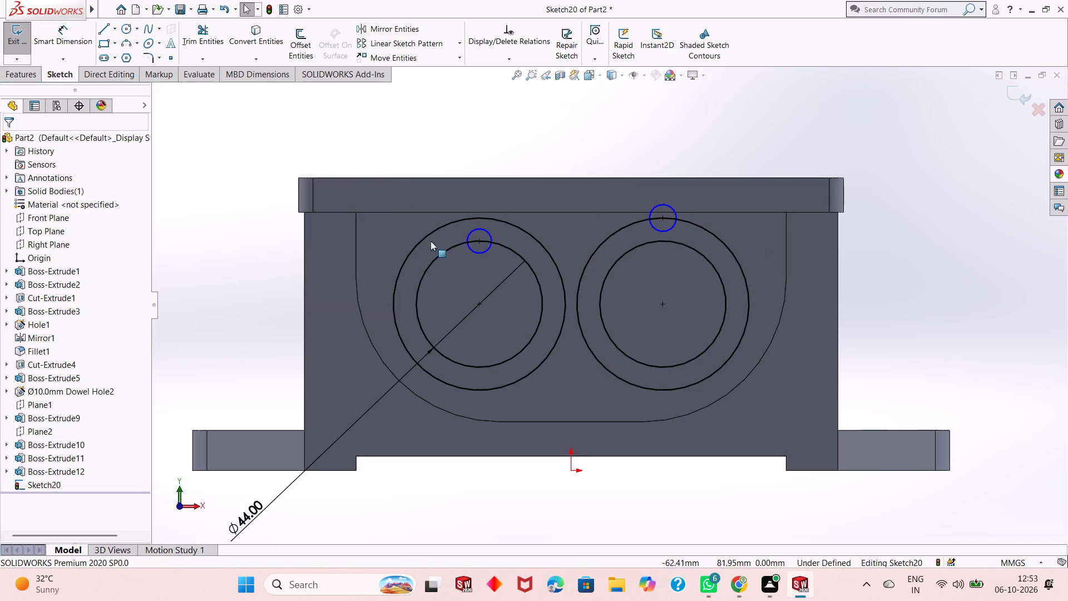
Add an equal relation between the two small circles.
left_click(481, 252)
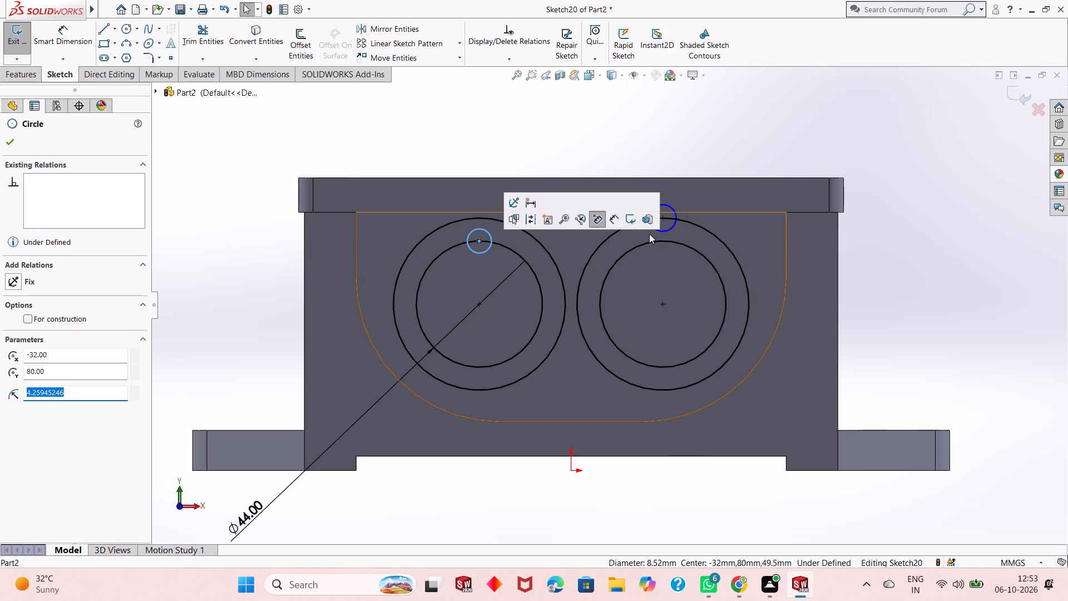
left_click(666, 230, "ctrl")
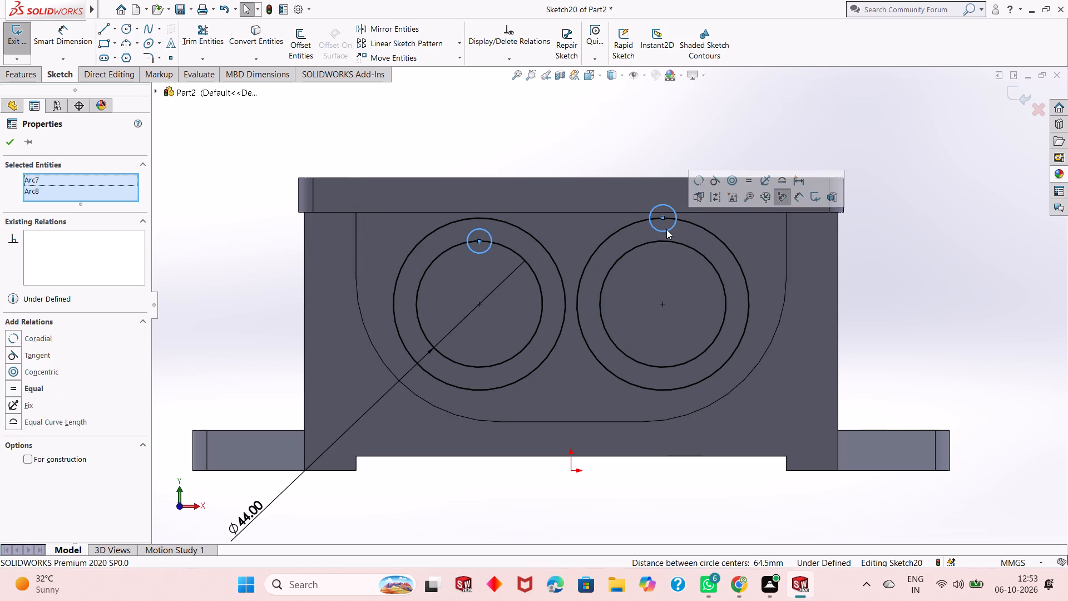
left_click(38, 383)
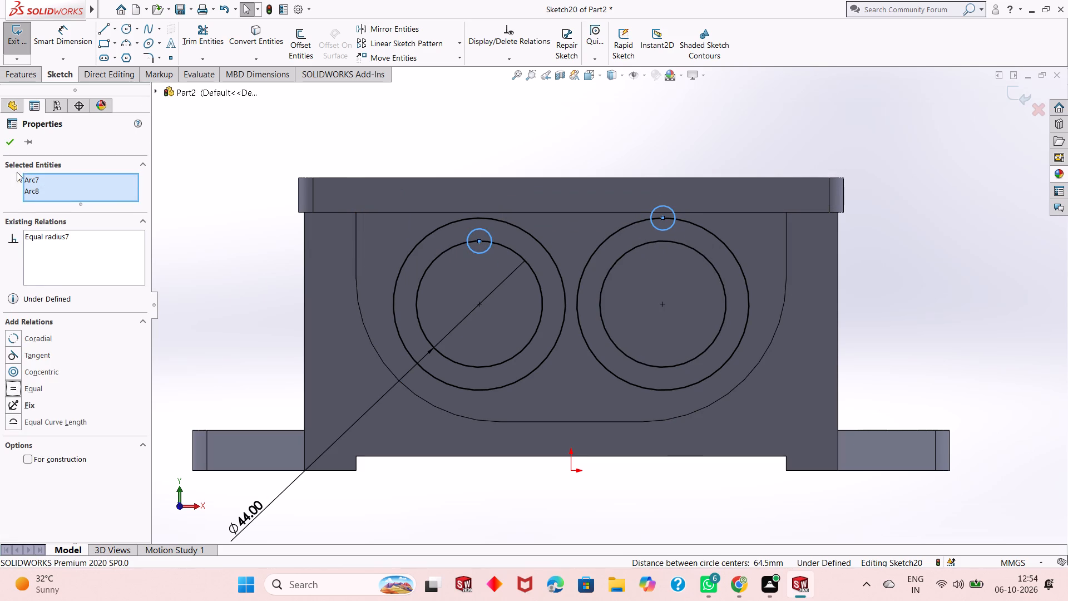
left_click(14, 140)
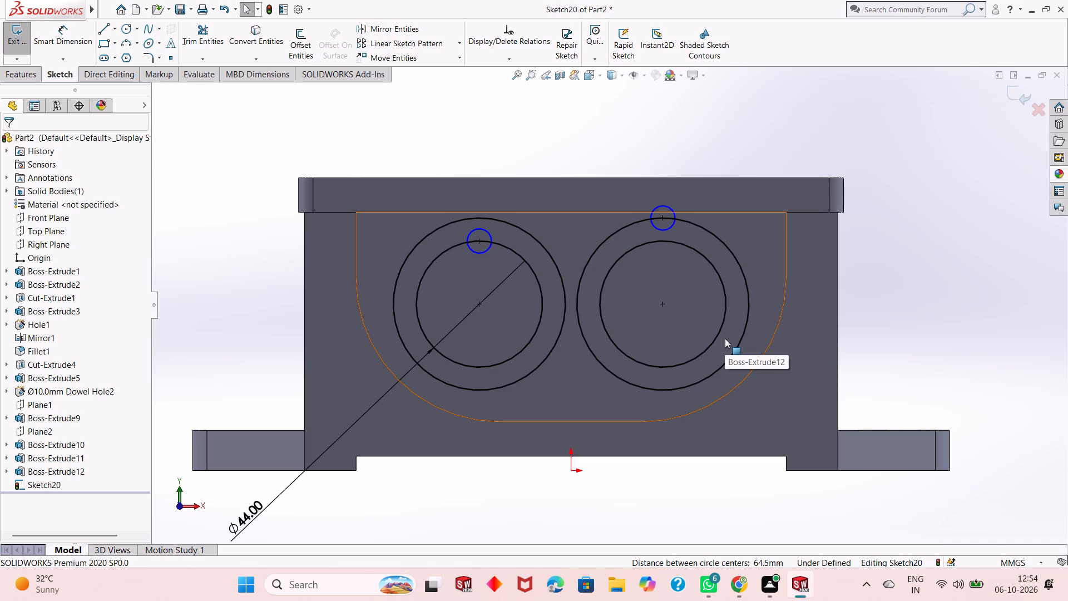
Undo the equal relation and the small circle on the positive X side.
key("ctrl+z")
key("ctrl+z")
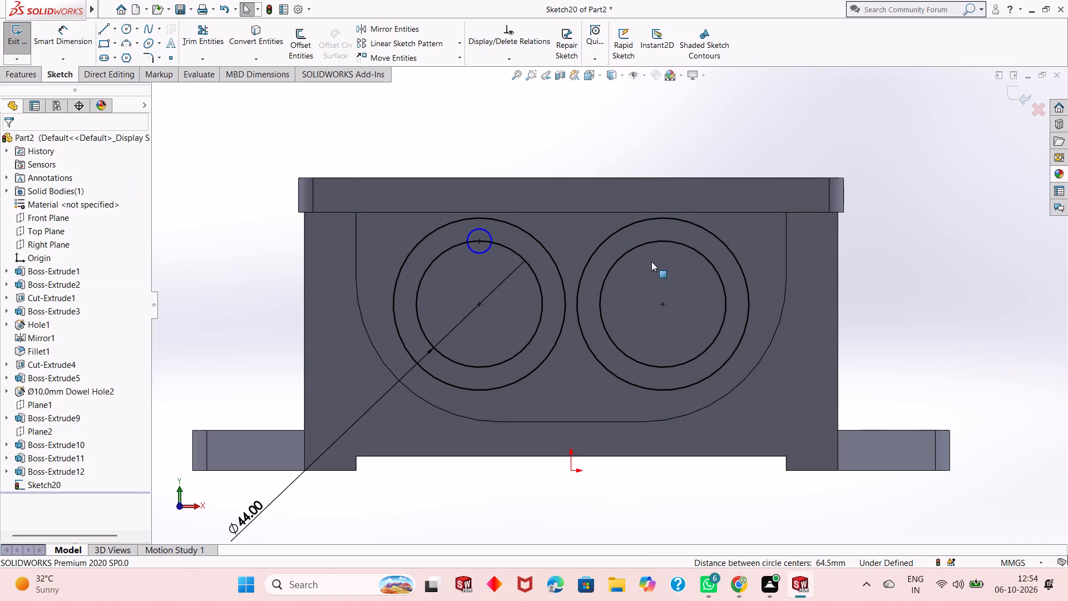
Delete the two converted 60 mm outer circles from the sketch.
left_click(631, 225)
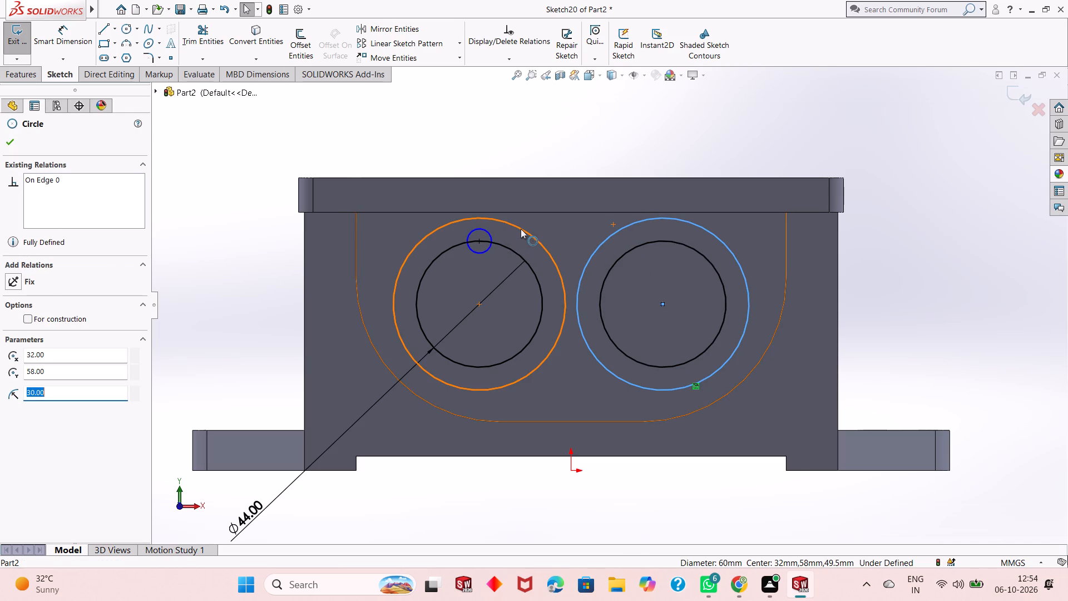
left_click(521, 229)
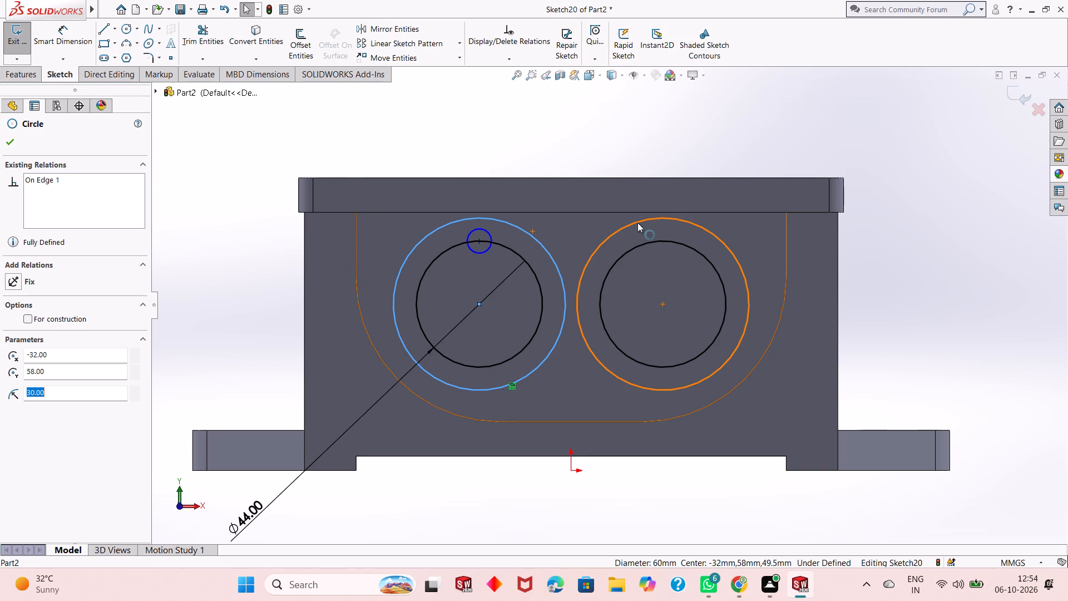
left_click(637, 223, "ctrl")
right_click(896, 166)
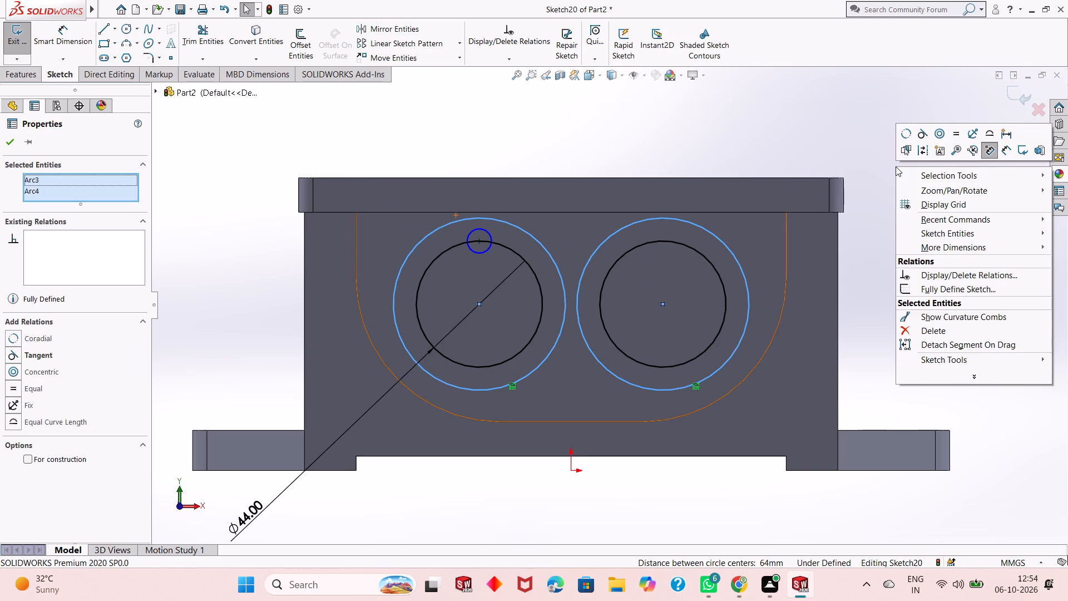
left_click(960, 327)
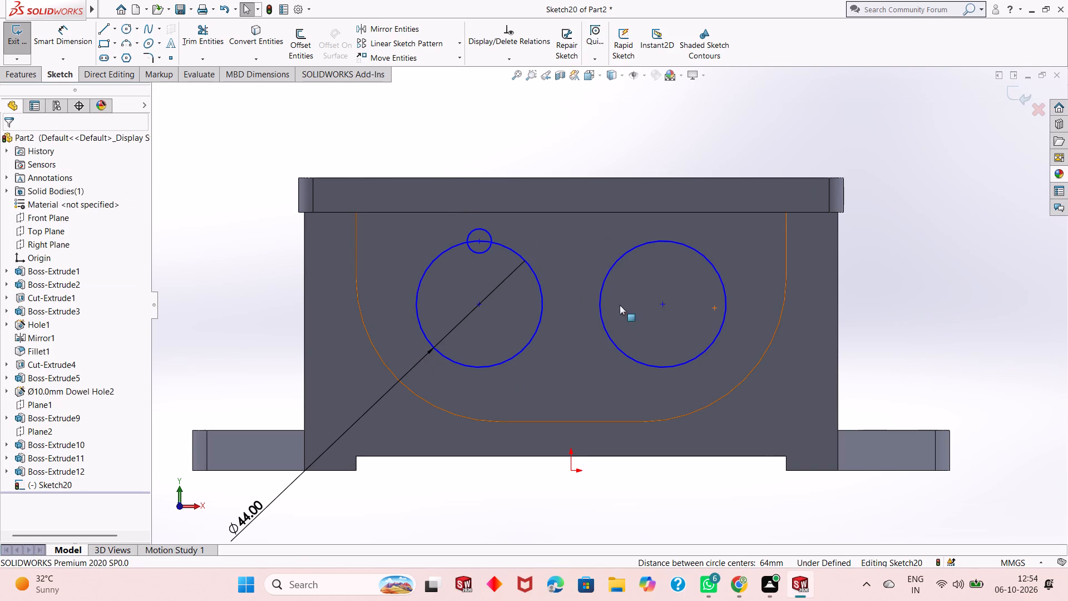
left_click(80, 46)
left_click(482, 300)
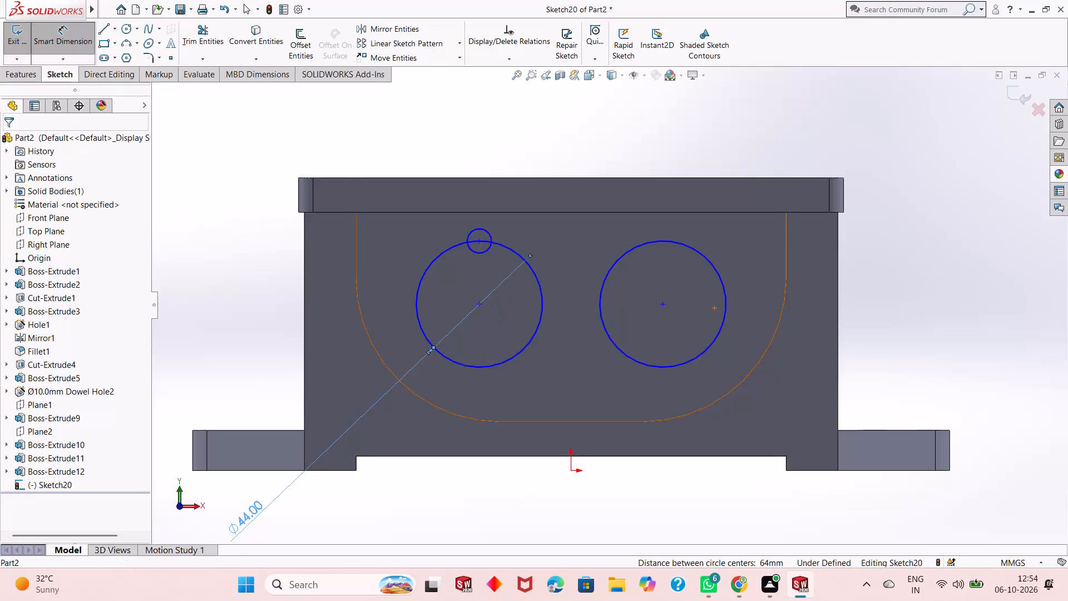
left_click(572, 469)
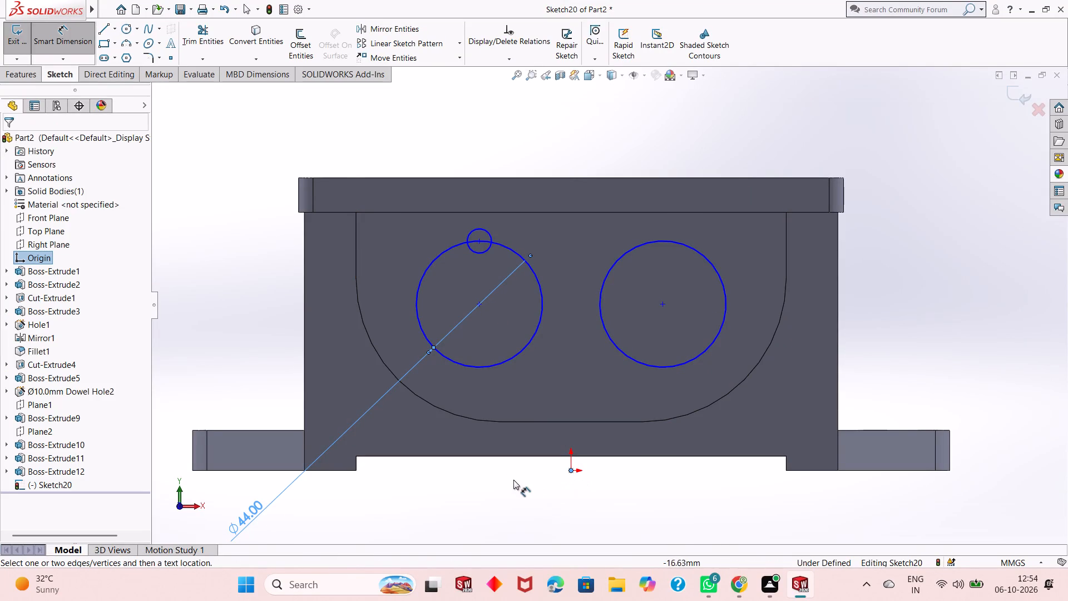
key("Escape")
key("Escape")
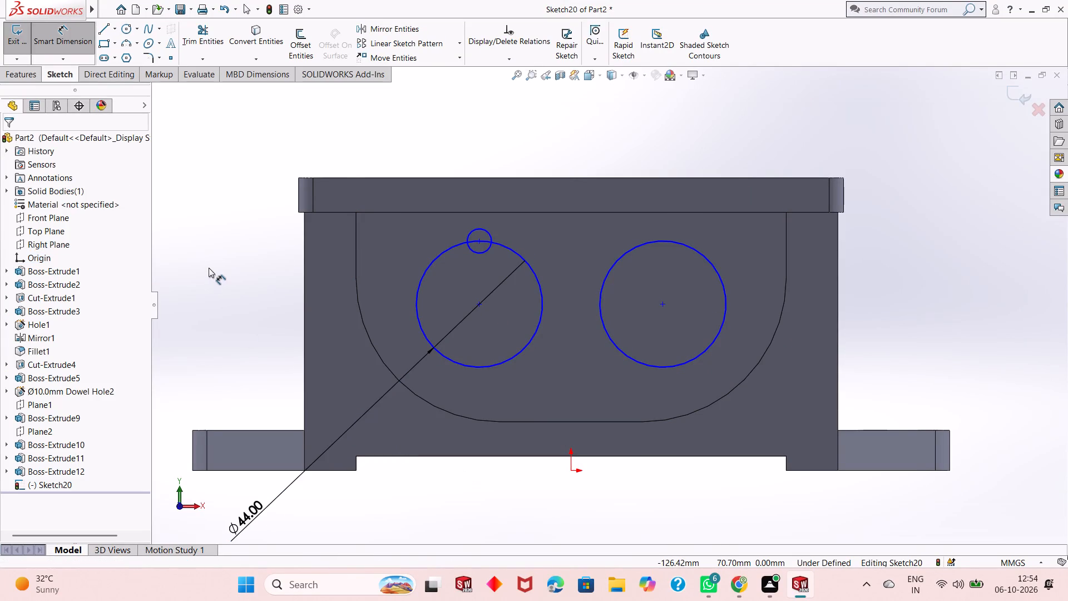
Dimension the centre of the negative X side's 44 mm circle 32 mm horizontally and 58 mm vertically from the origin.
left_click(85, 41)
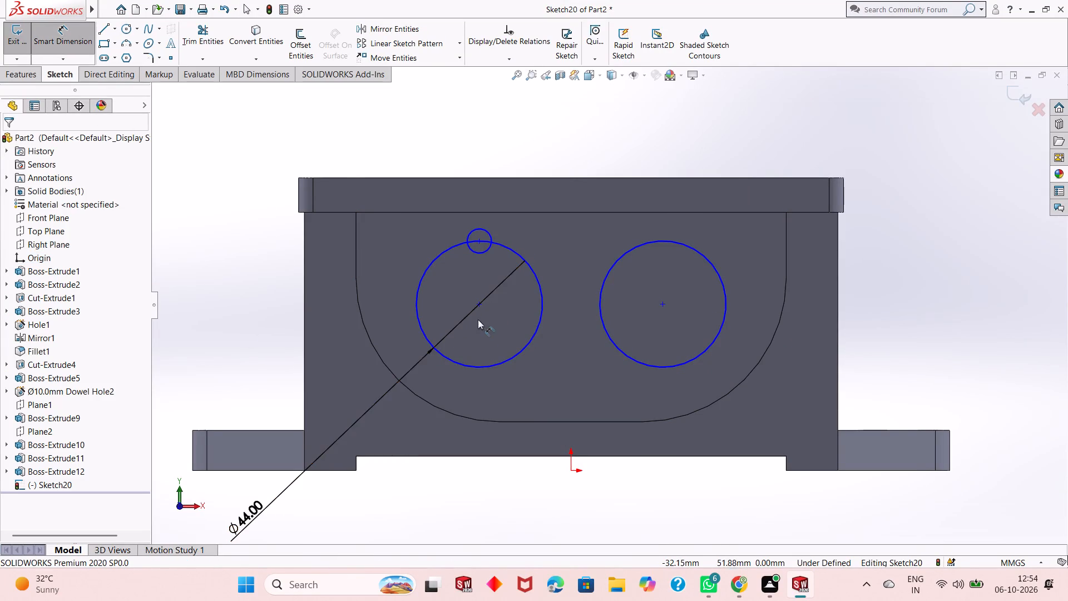
left_click(478, 306)
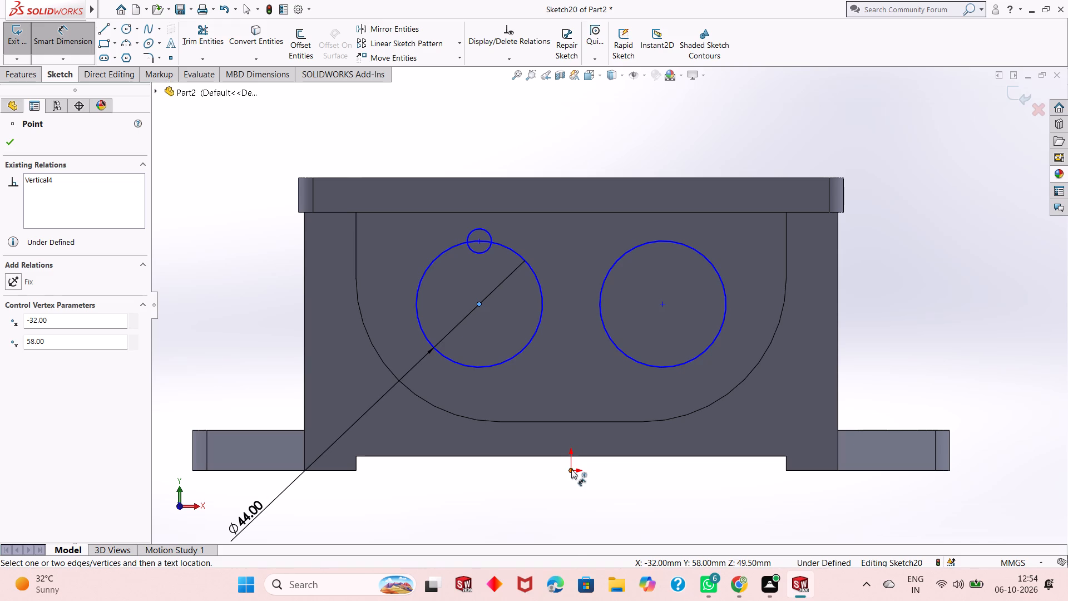
left_click(571, 469)
left_click(544, 506)
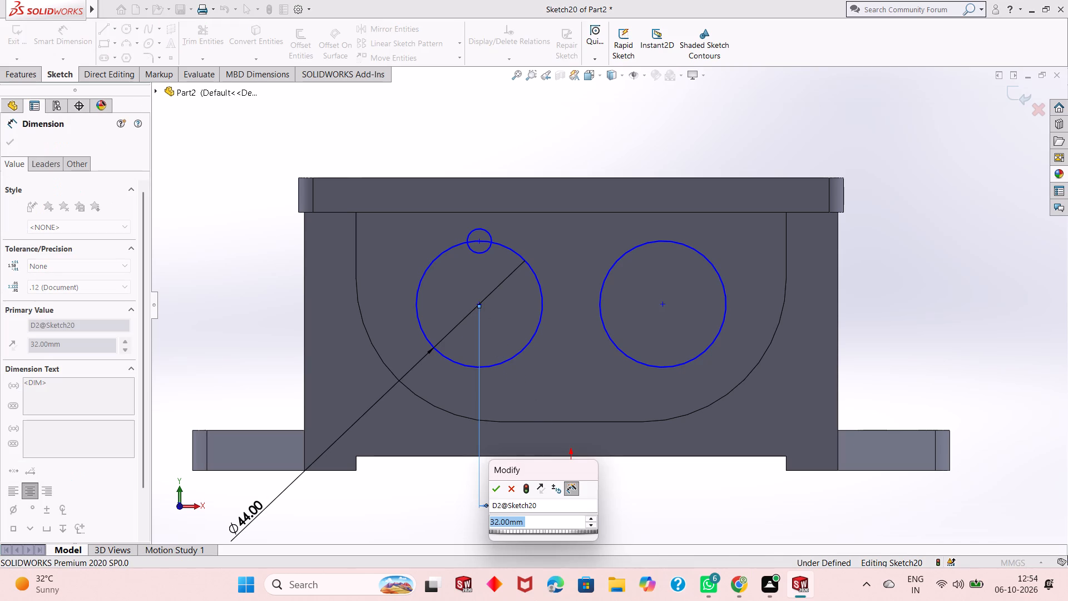
left_click(492, 491)
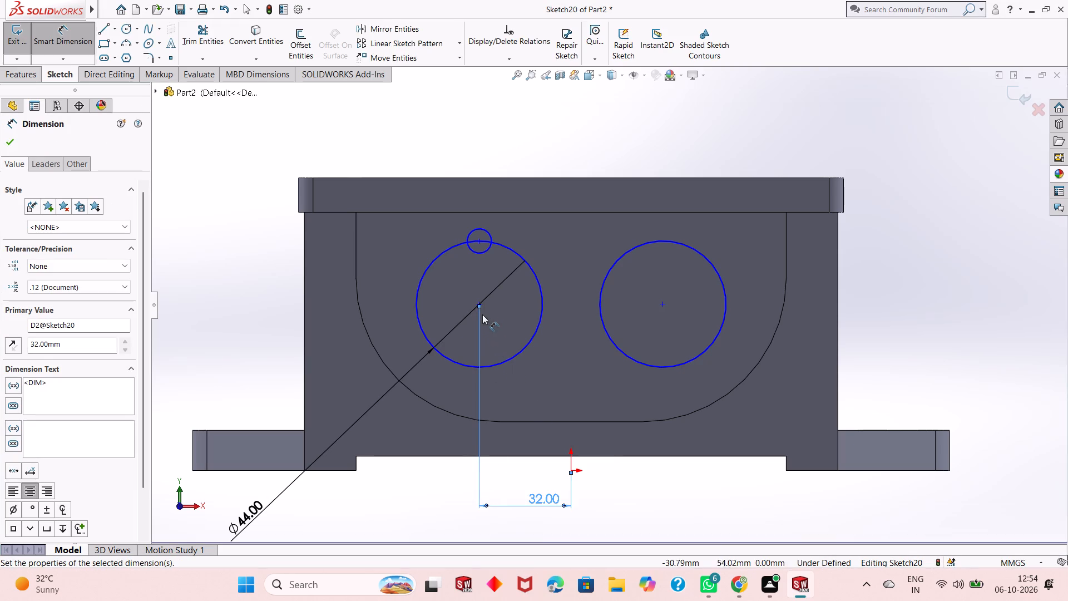
left_click(481, 304)
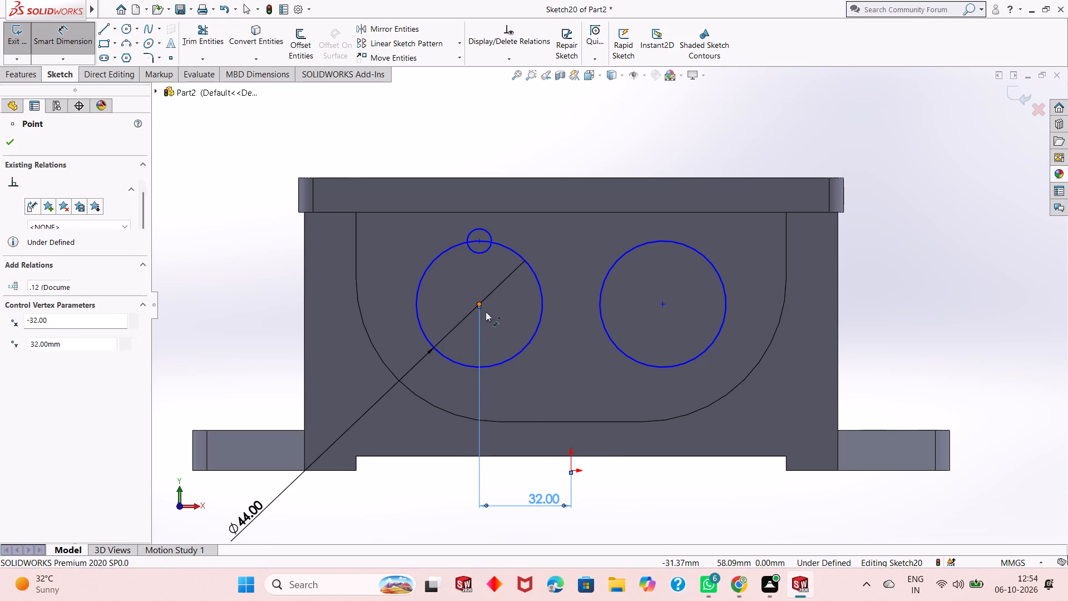
left_click(573, 472)
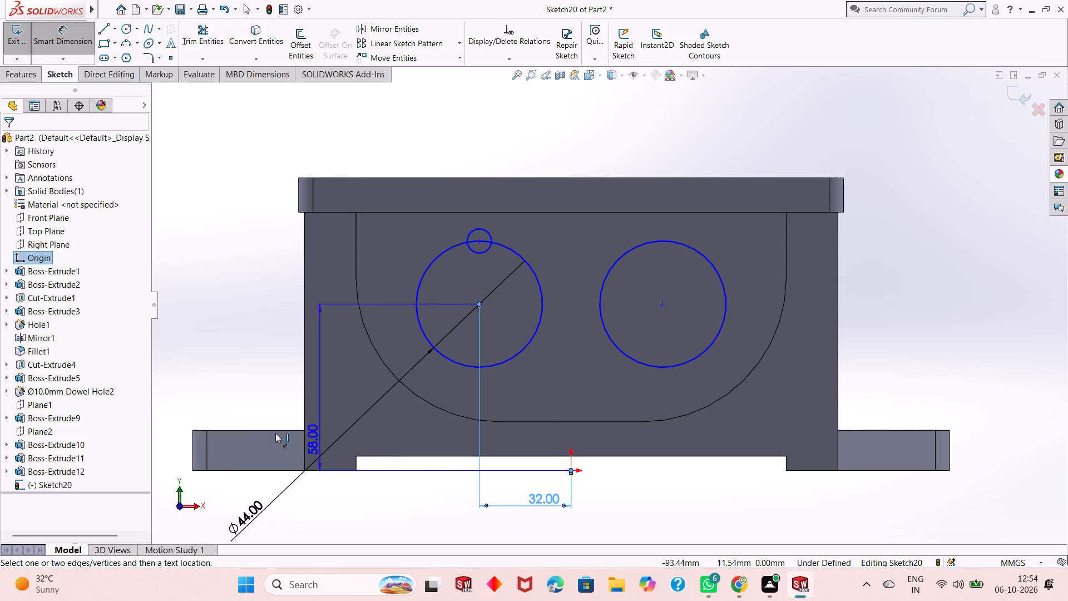
left_click(219, 381)
key("Return")
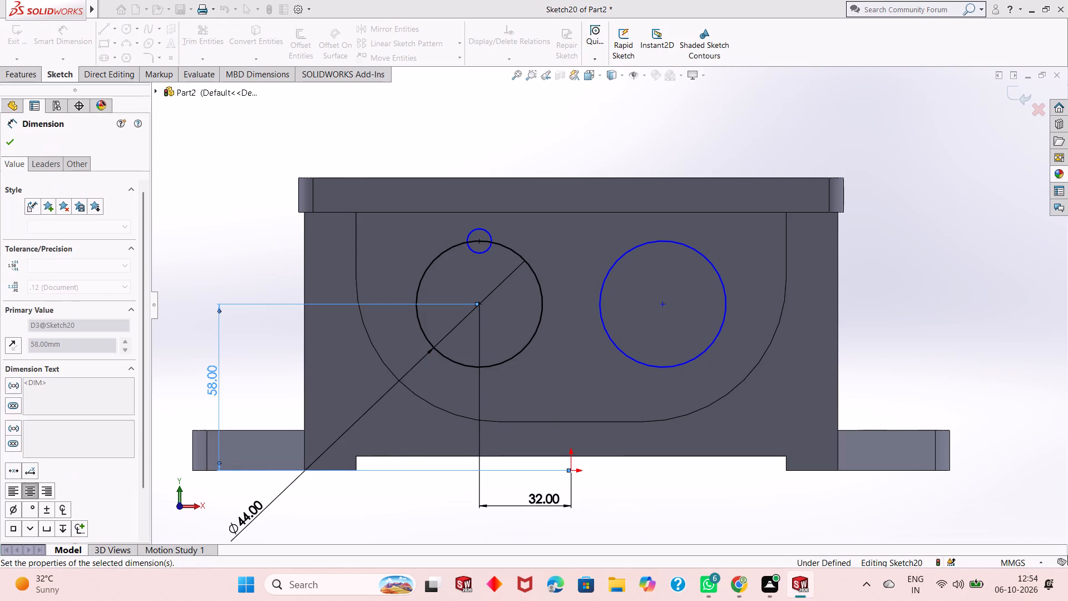
Dimension the centre of the positive X side's large circle 58 mm vertically and 32 mm horizontally from the origin.
left_click(662, 304)
left_click(572, 471)
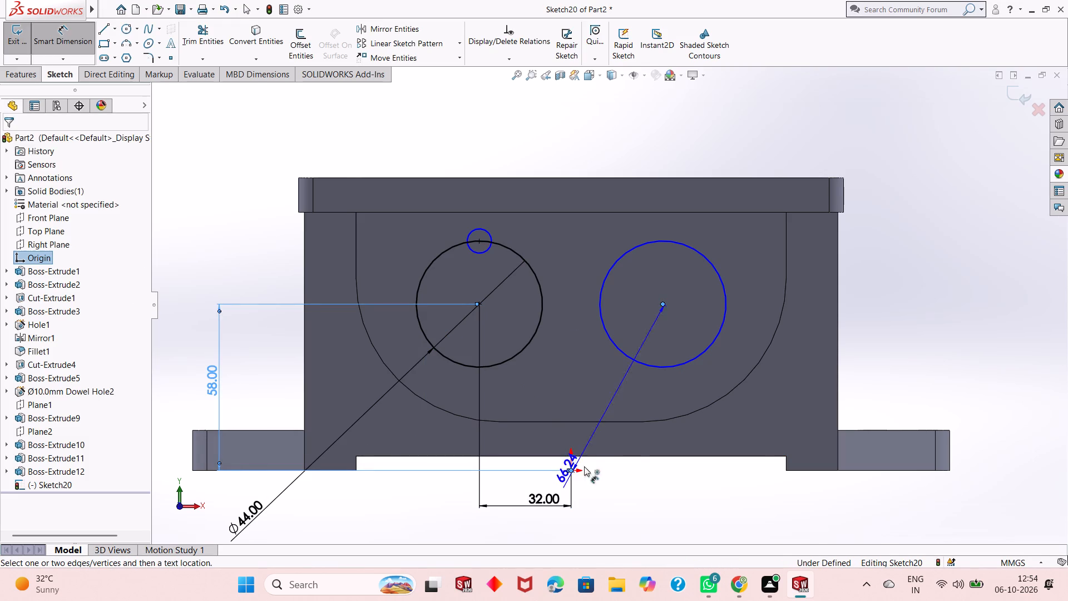
left_click(955, 340)
key("Return")
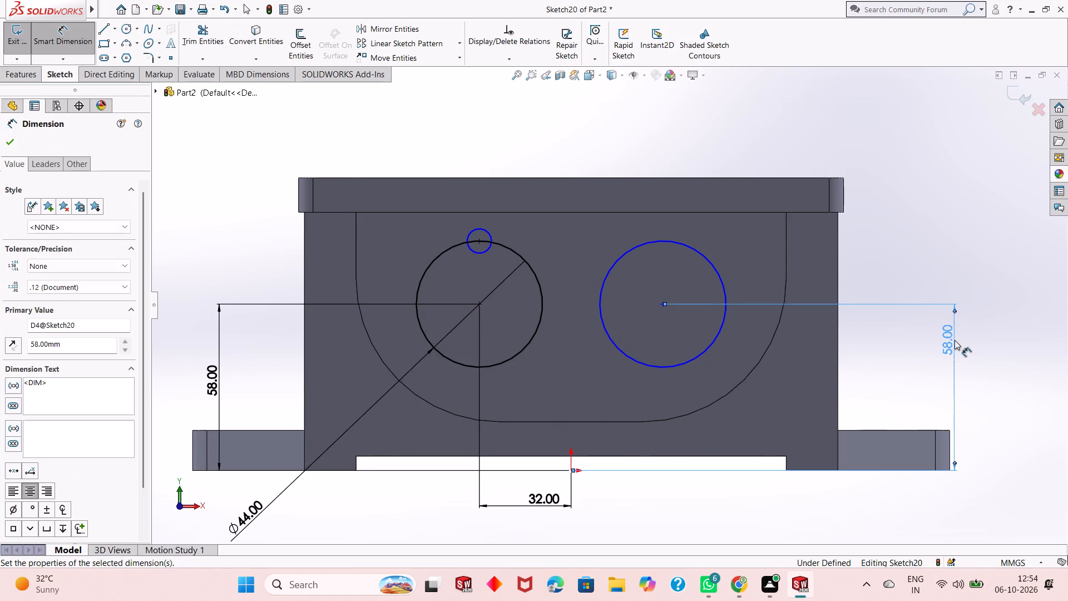
left_click(662, 303)
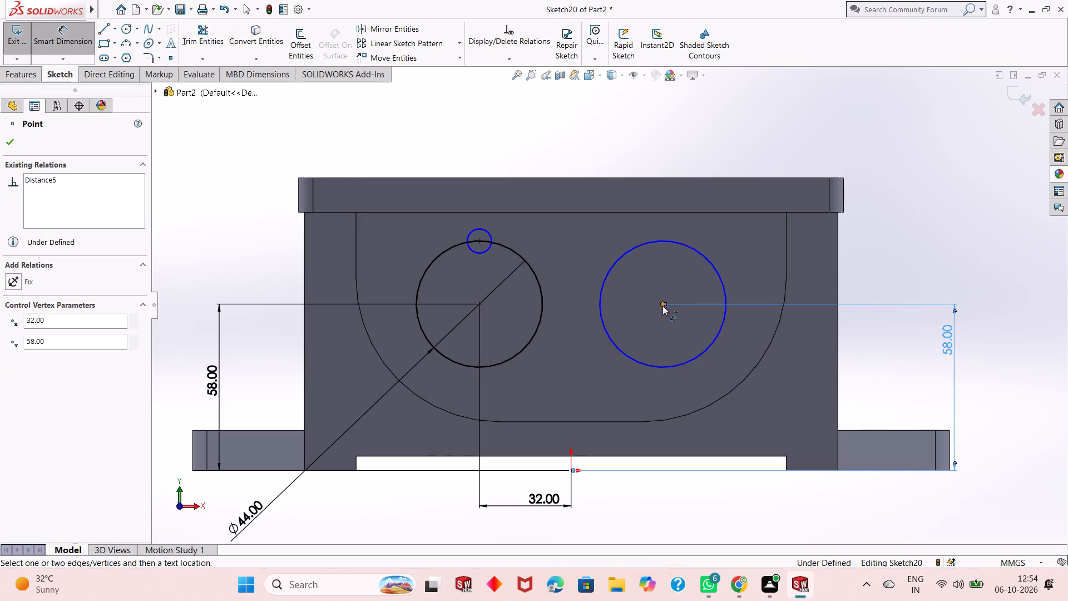
left_click(570, 471)
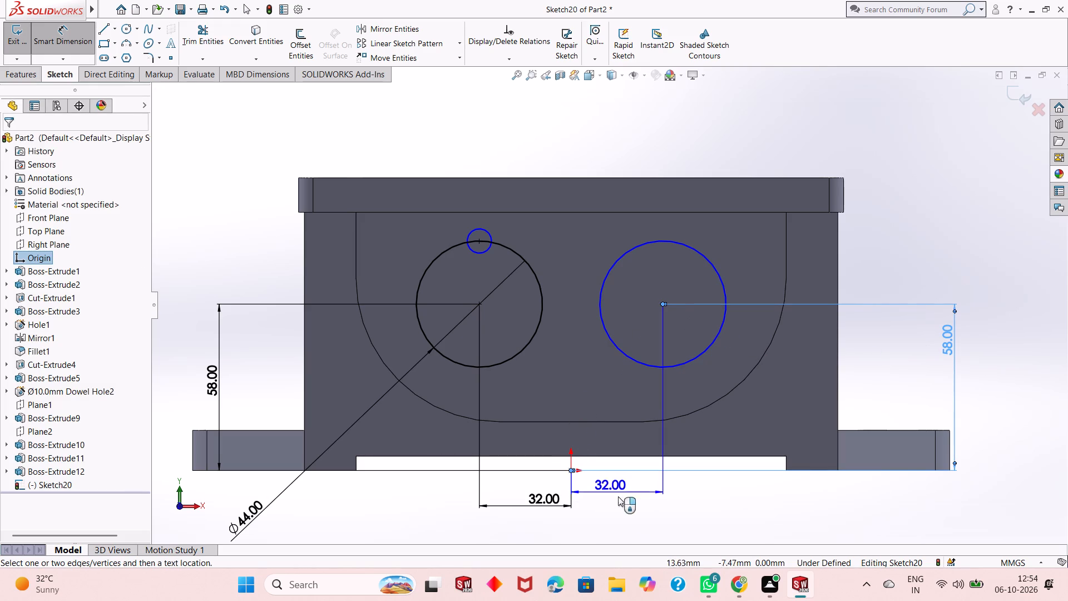
left_click(654, 514)
key("Return")
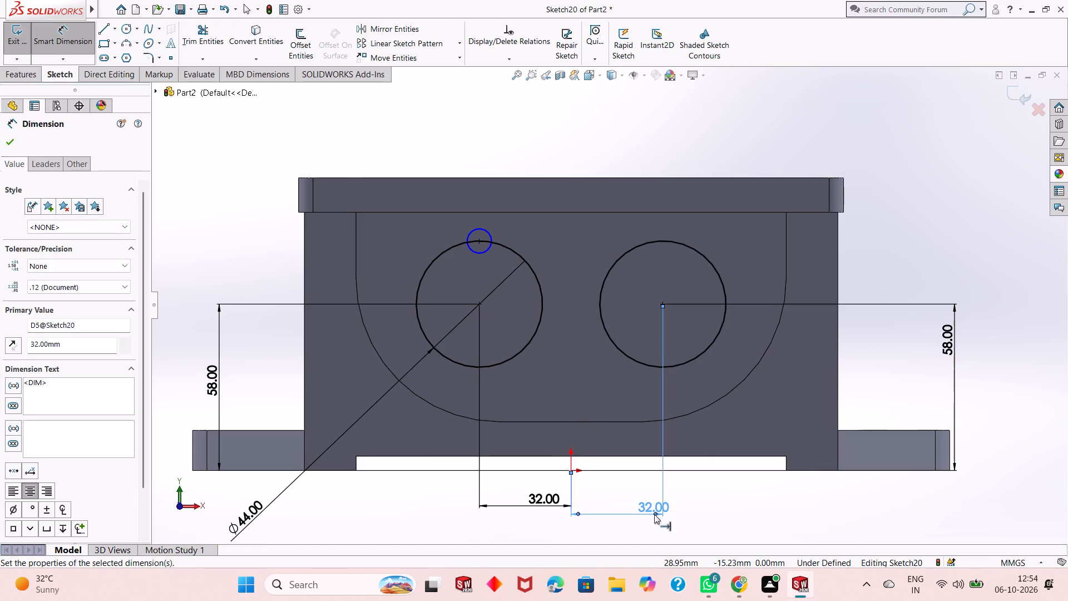
right_click(896, 196)
left_click(917, 233)
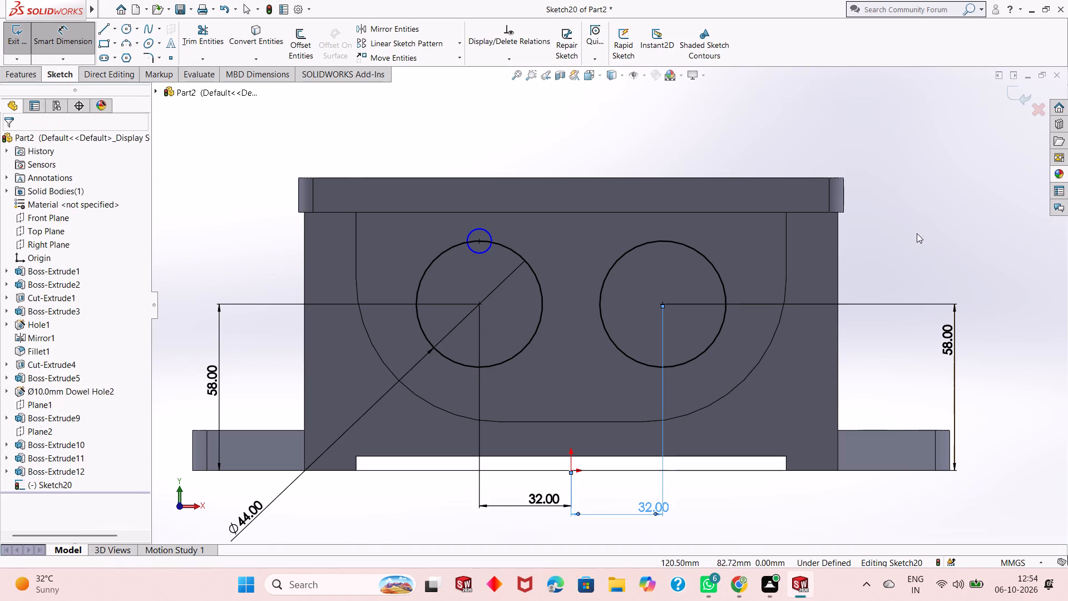
Sketch a small circle of about 4.1 mm radius centred on the top quadrant of the positive X side's large circle.
left_click(128, 33)
left_click(662, 240)
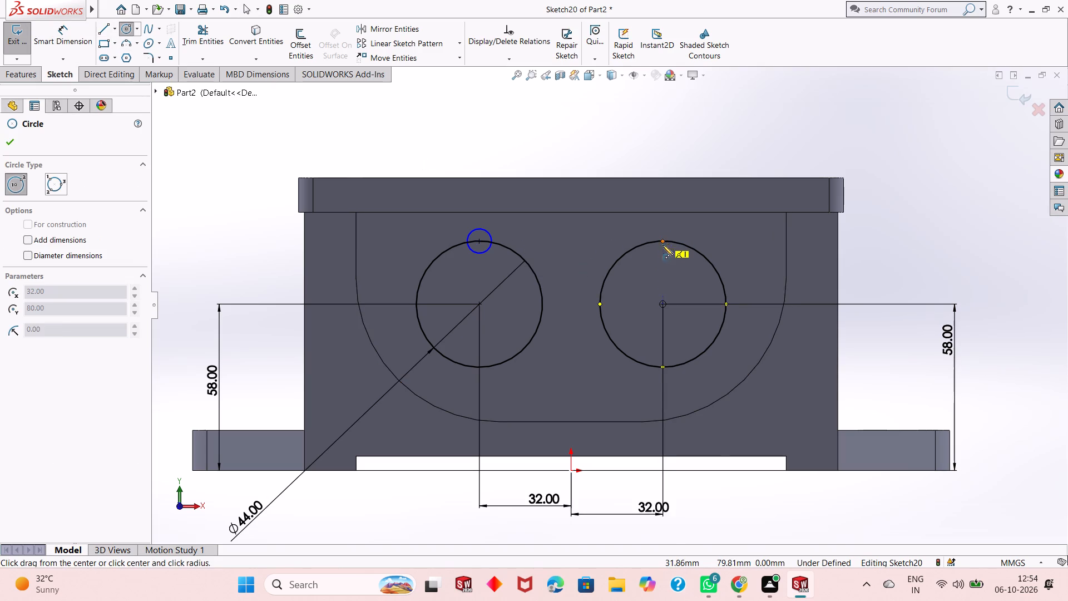
left_click(662, 253)
right_click(871, 240)
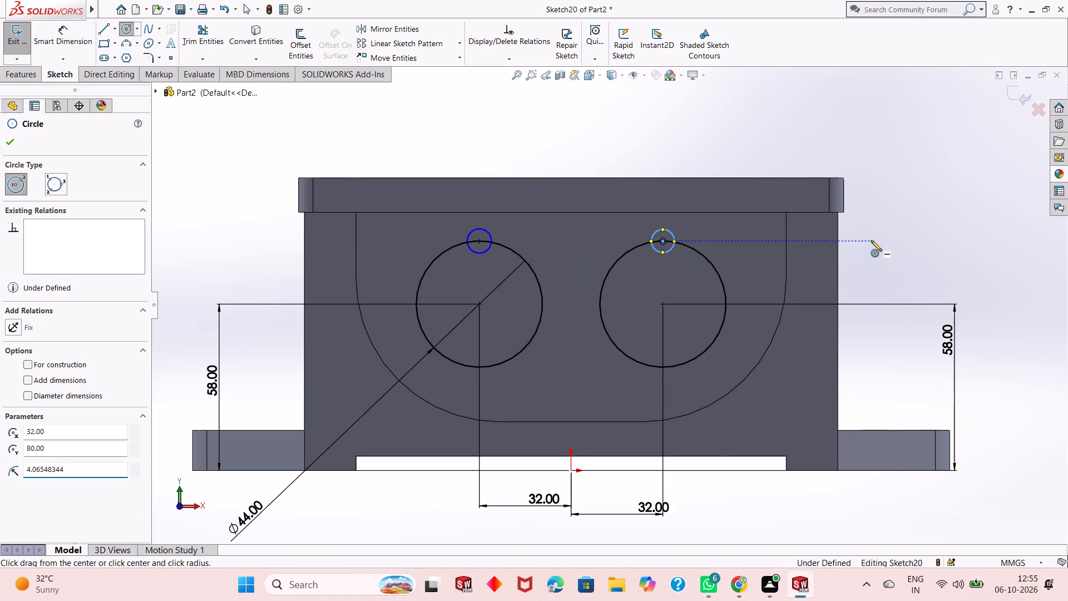
left_click(879, 250)
Add an Equal relation between the two small circles on the top quadrants of the 44 mm circles.
left_click(73, 35)
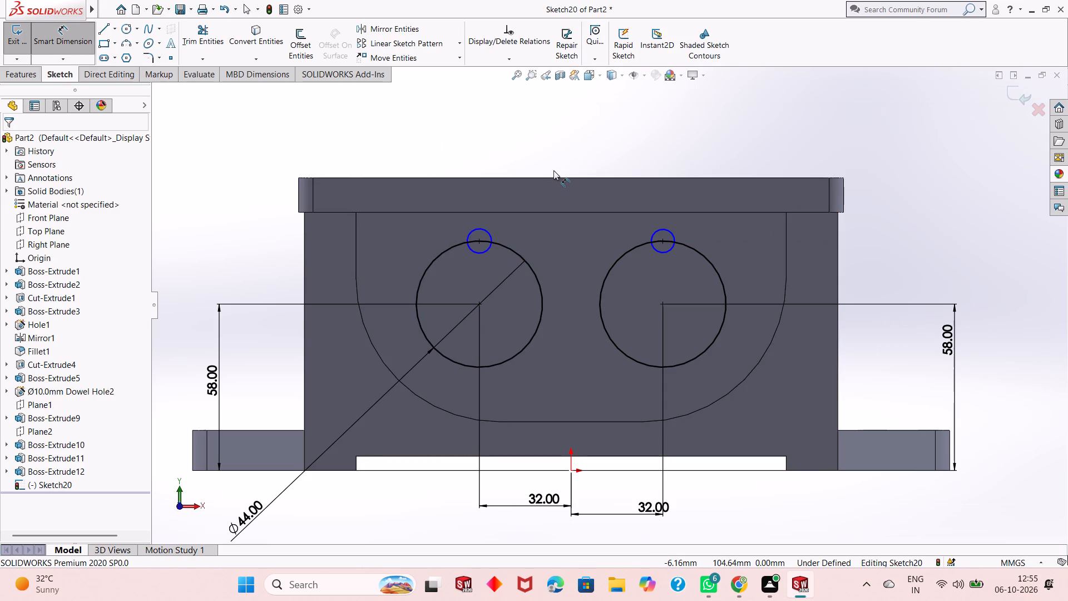
key("Escape")
key("Escape")
key("Escape")
left_click(471, 248)
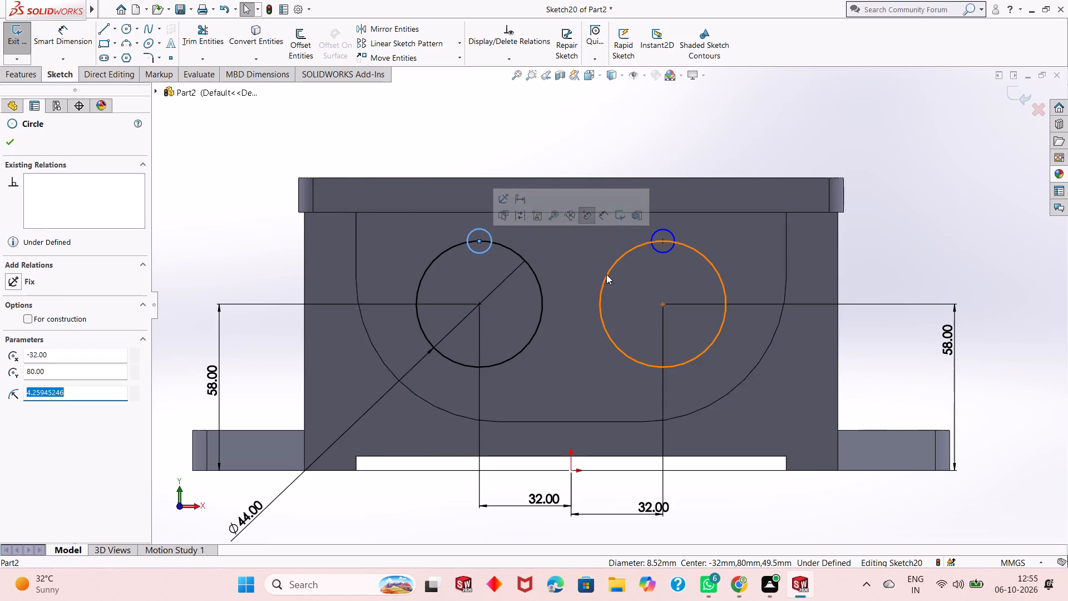
left_click(658, 252, "ctrl")
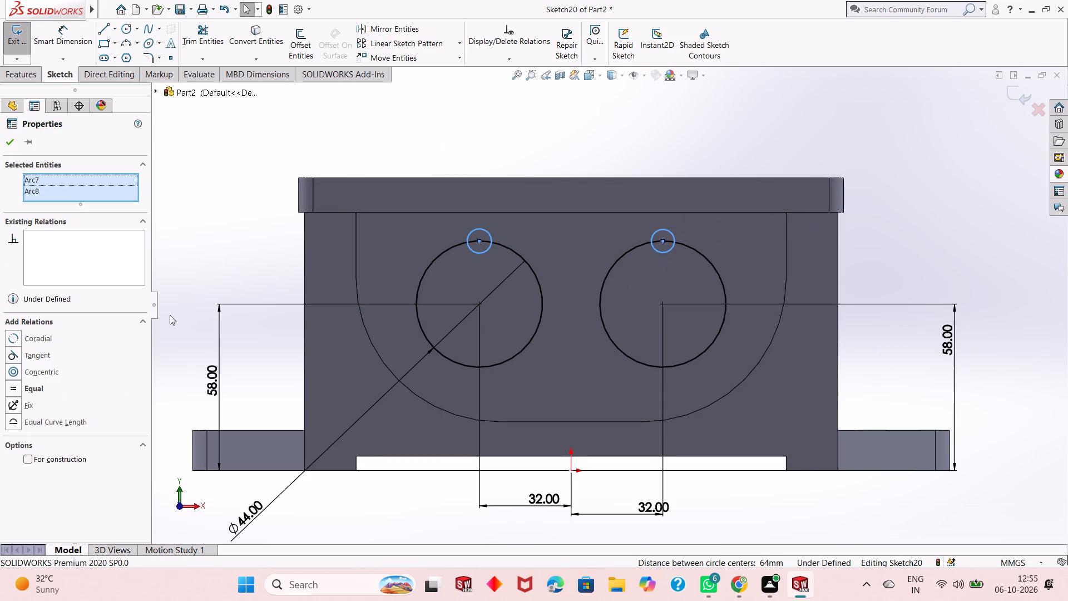
left_click(13, 391)
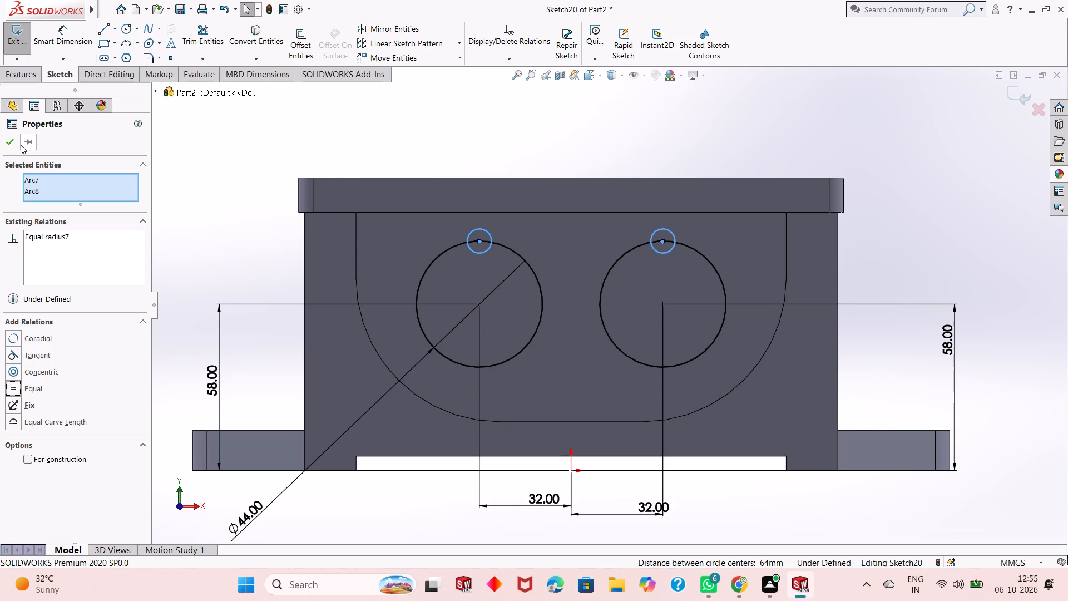
left_click(8, 144)
Dimension the negative X side's small top circle to a 10 mm diameter.
left_click(66, 39)
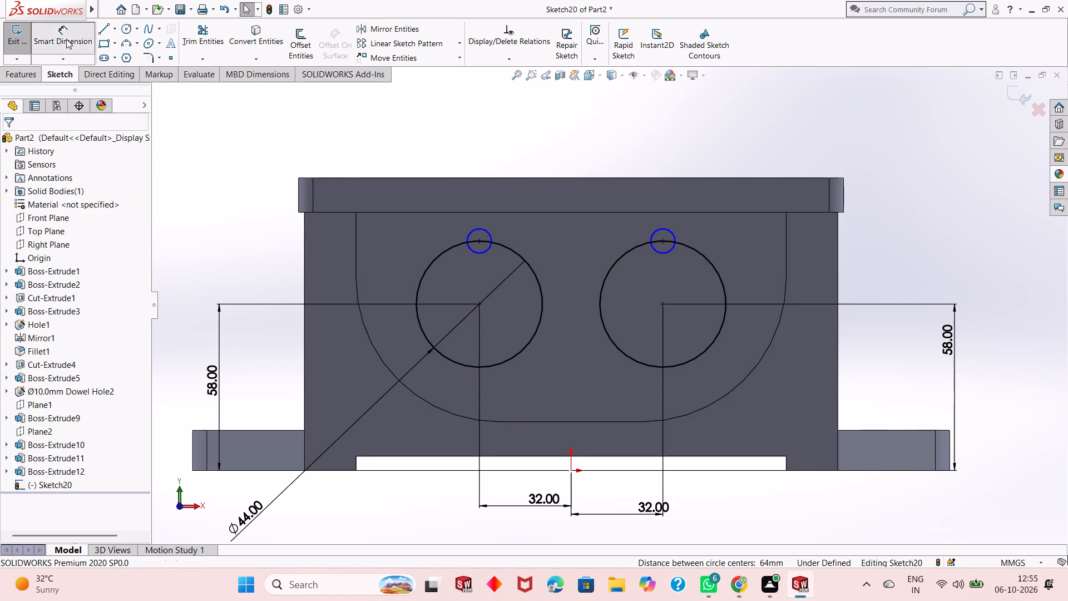
left_click(478, 252)
left_click(263, 279)
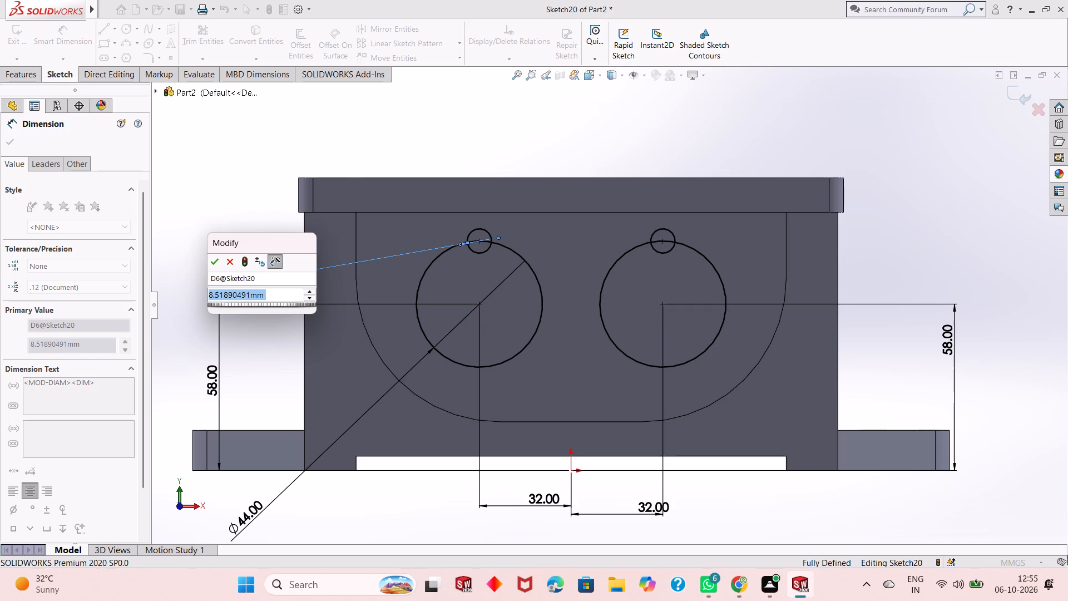
type("10")
key("Return")
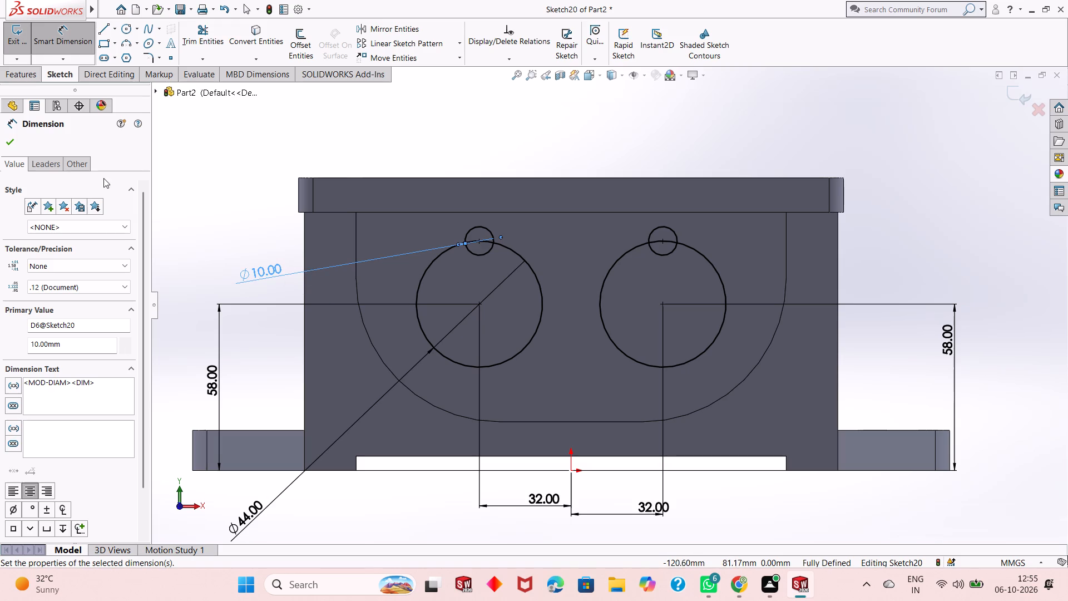
scroll(622, 276, "up", 2)
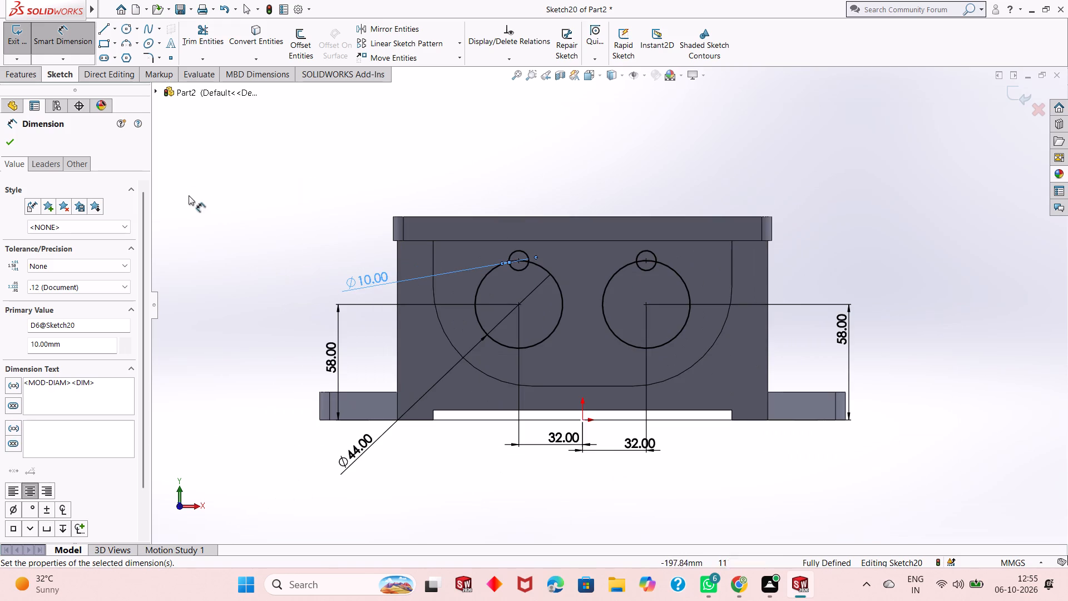
right_click(240, 191)
left_click(277, 225)
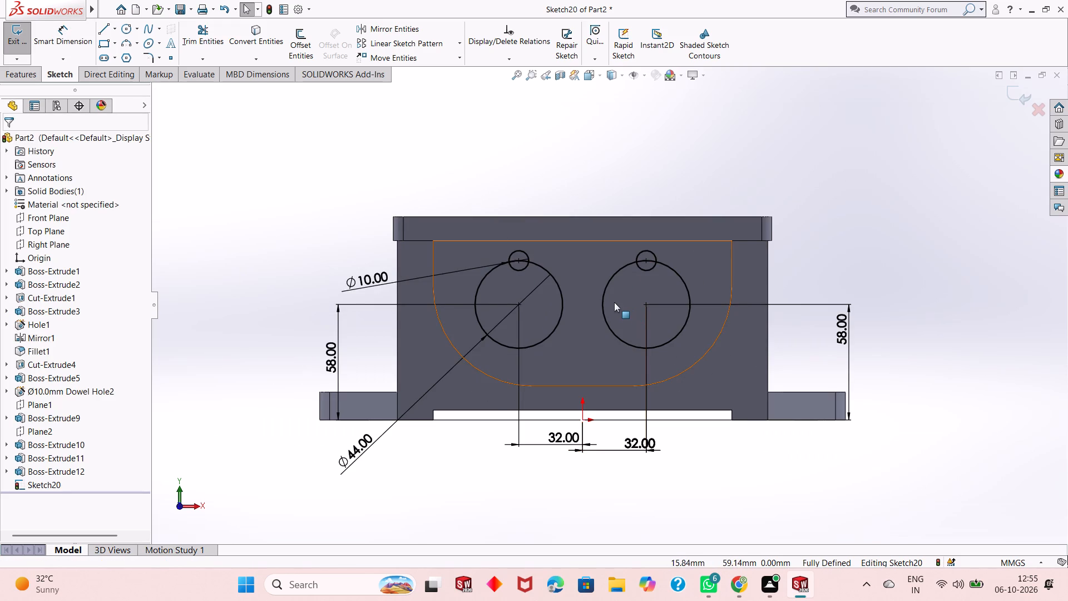
Sketch inner circles concentric with the 44 mm circles, radius about 11.1 mm on the negative X side and 12.6 mm on the positive.
scroll(612, 297, "down", 1)
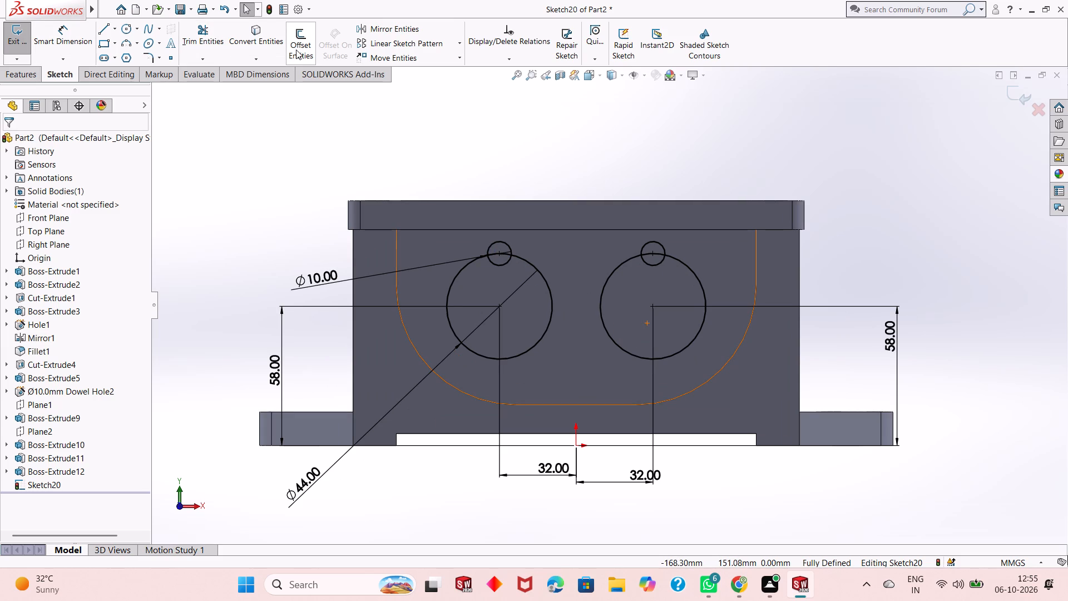
left_click(130, 32)
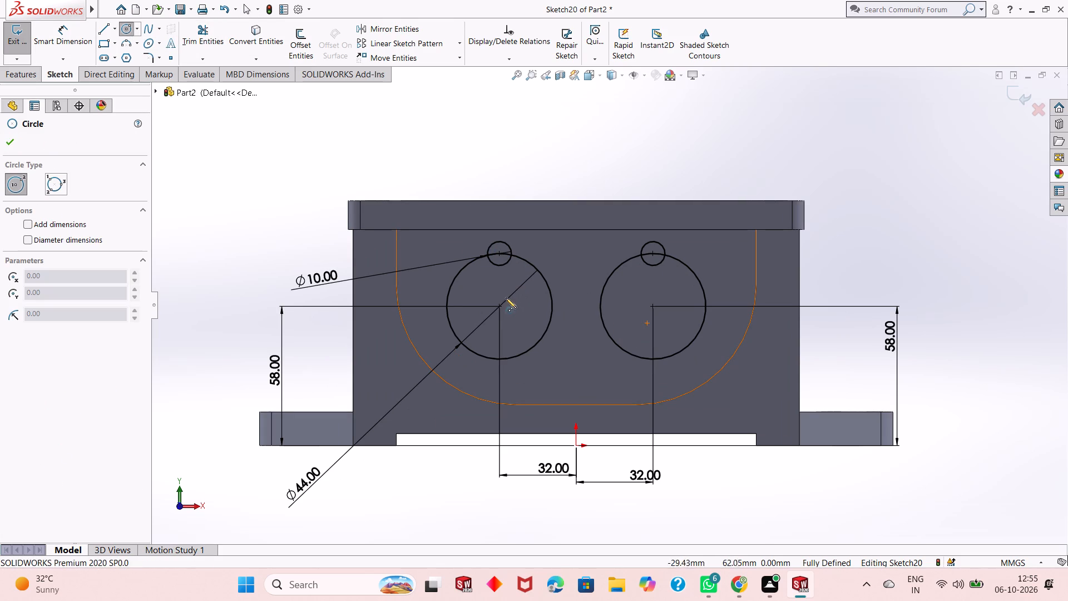
left_click(501, 308)
left_click(511, 282)
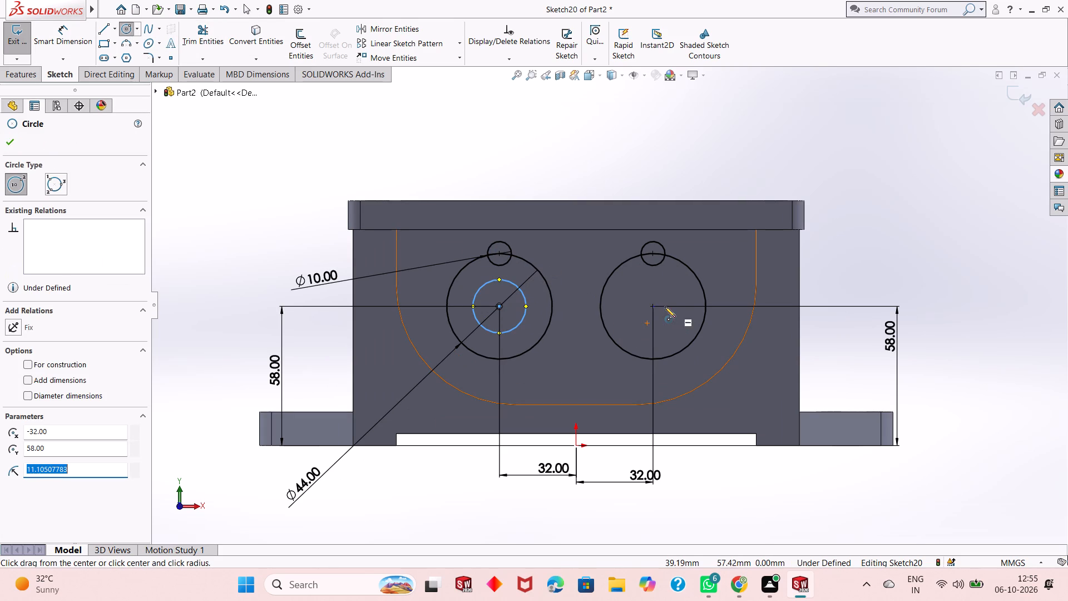
left_click(653, 307)
left_click(663, 278)
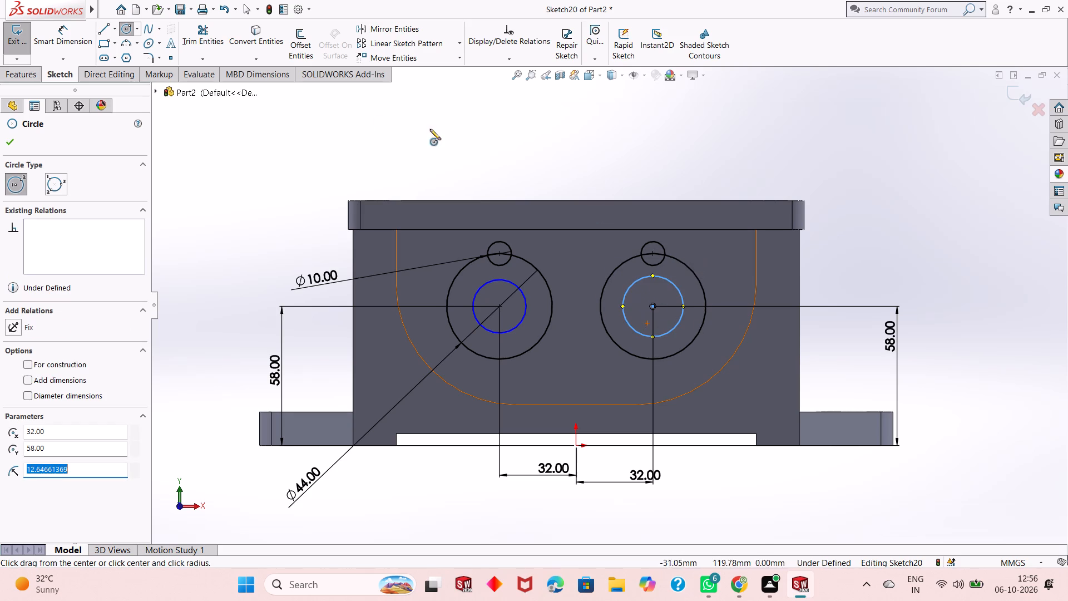
right_click(282, 153)
left_click(309, 154)
right_click(311, 153)
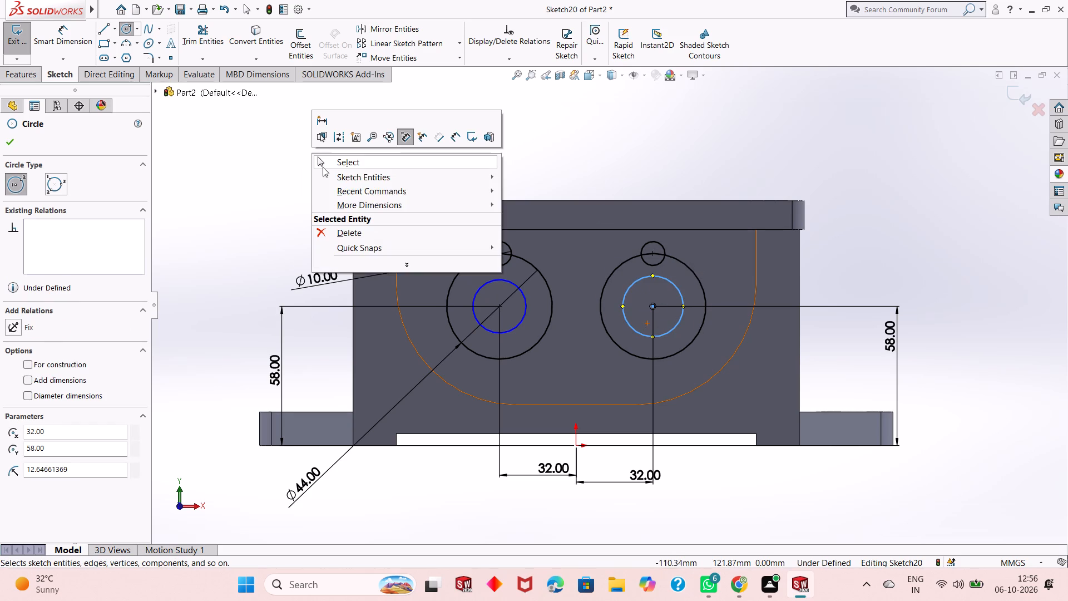
left_click(338, 167)
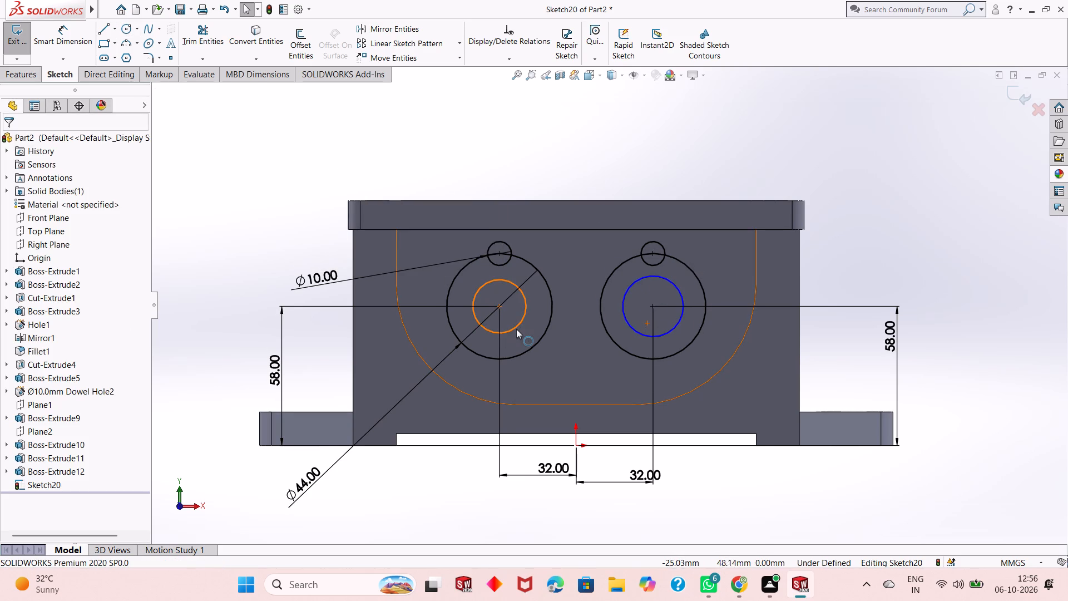
Add an Equal relation between the two inner concentric circles.
left_click(516, 326)
left_click(667, 335, "ctrl")
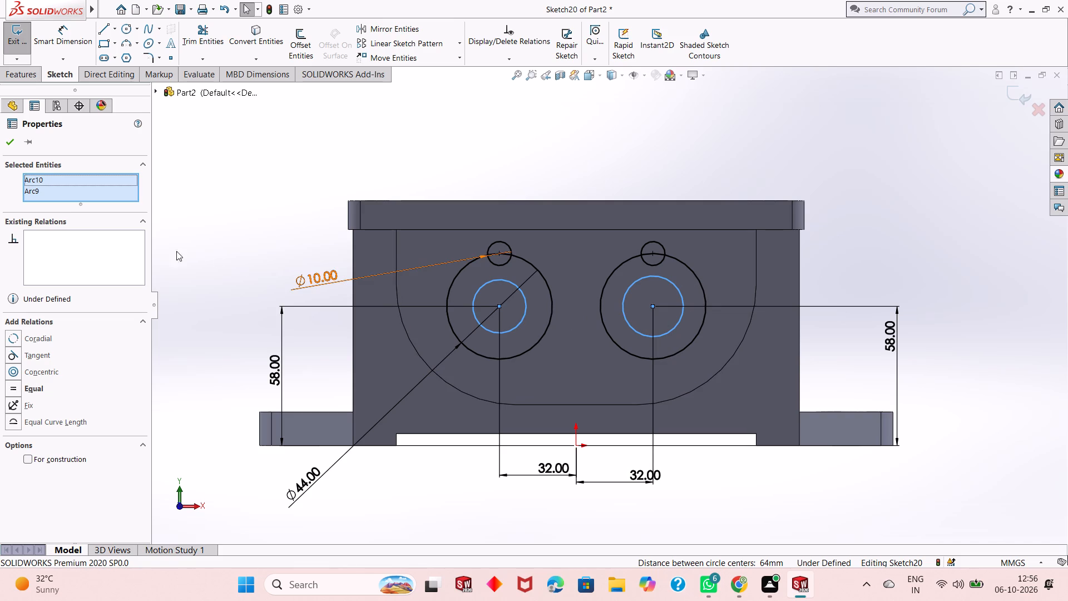
left_click(12, 390)
left_click(10, 142)
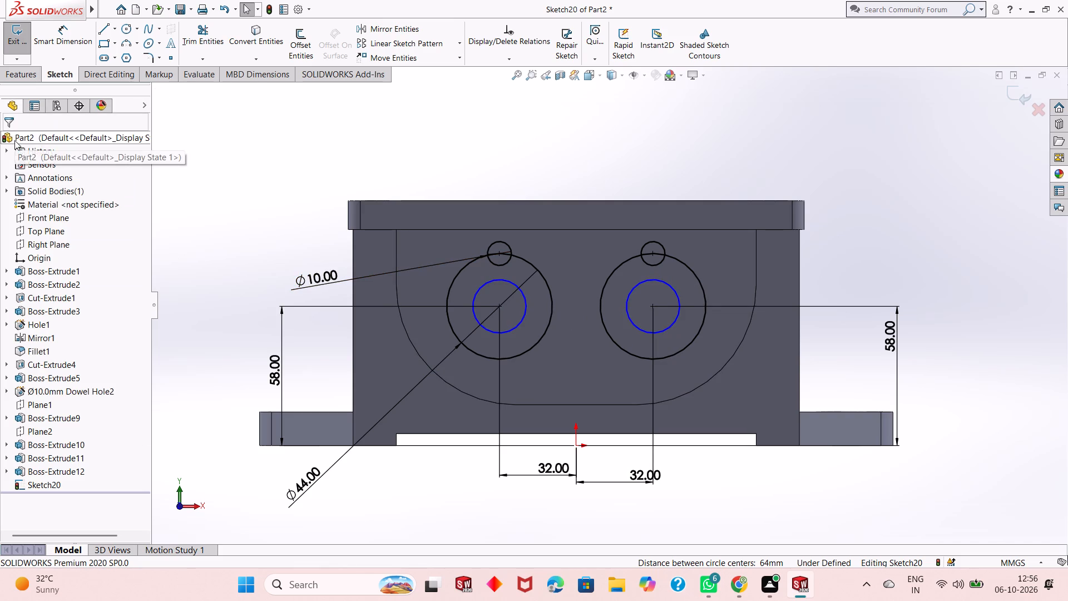
Dimension the negative X side's inner concentric circle to a 24 mm diameter.
left_click(60, 32)
left_click(521, 321)
left_click(407, 481)
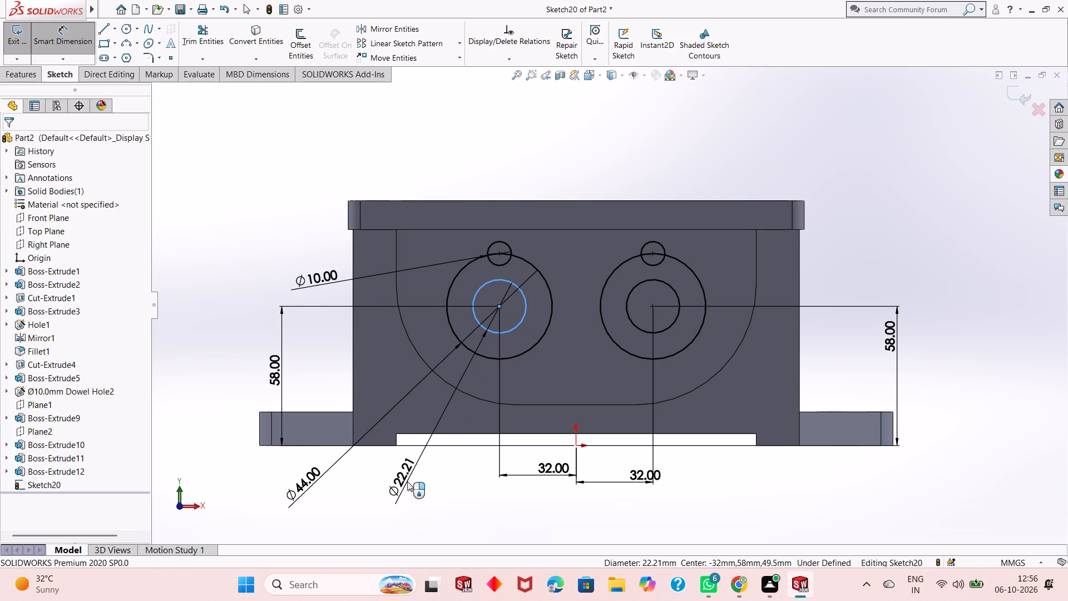
type("24")
key("Return")
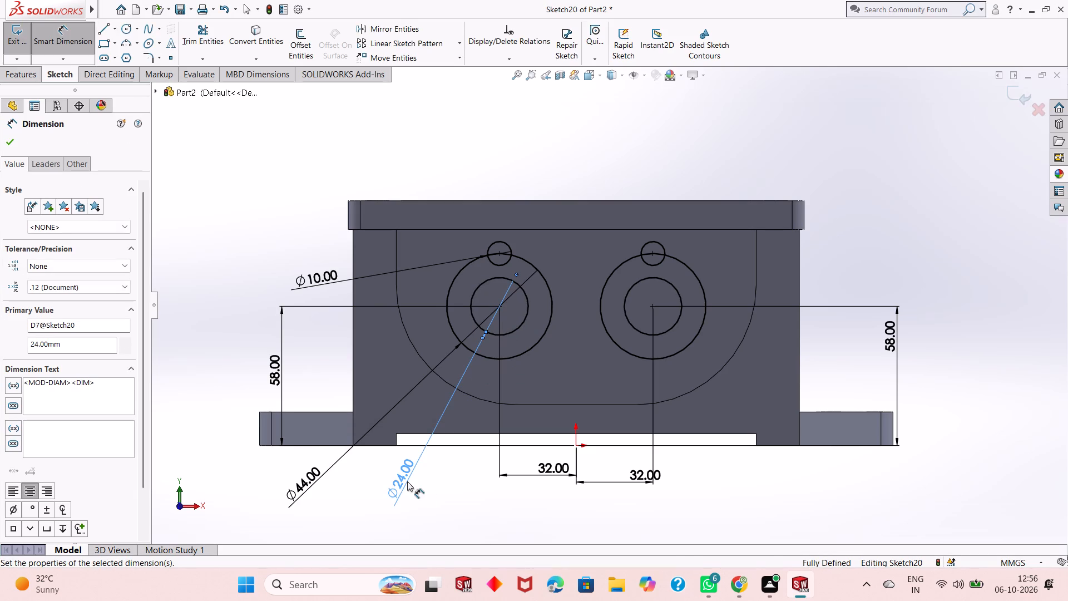
Set the inner concentric circle's diameter to 28 mm.
scroll(508, 299, "down", 1)
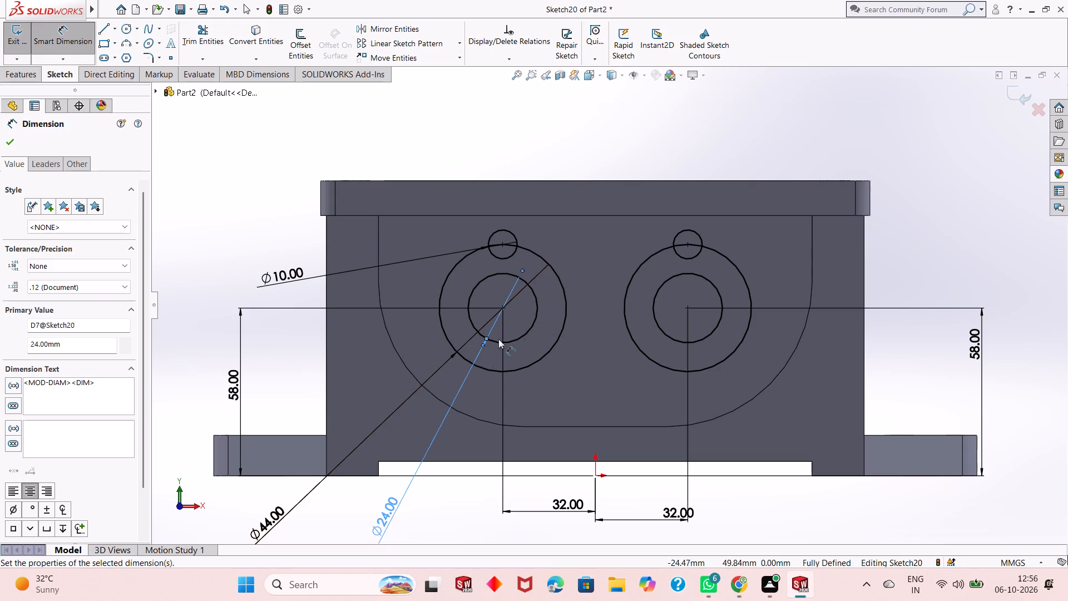
triple_click(383, 521)
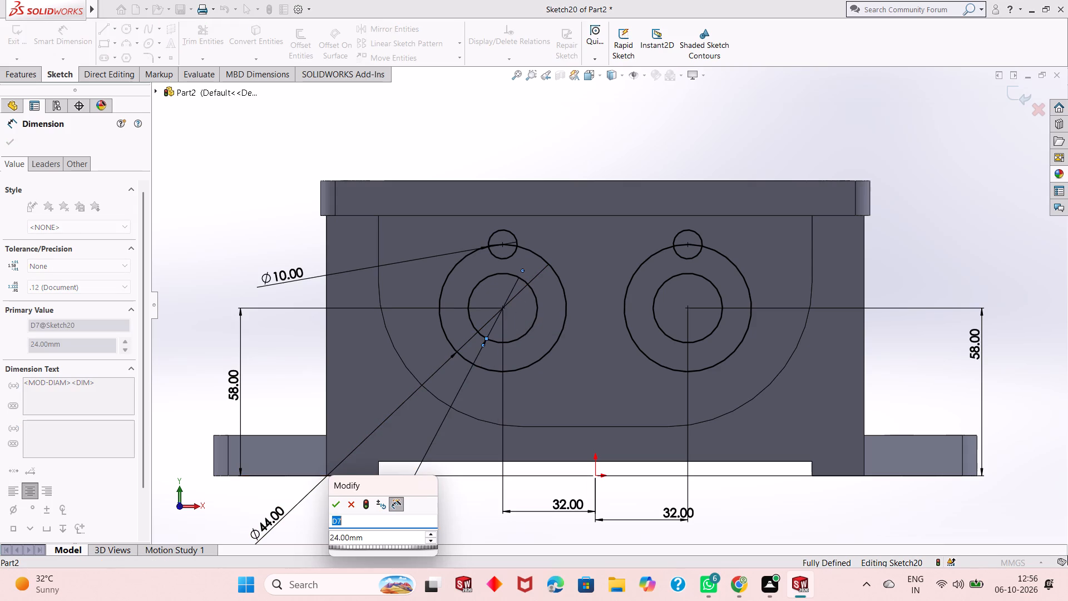
left_click(375, 534)
left_click(375, 534)
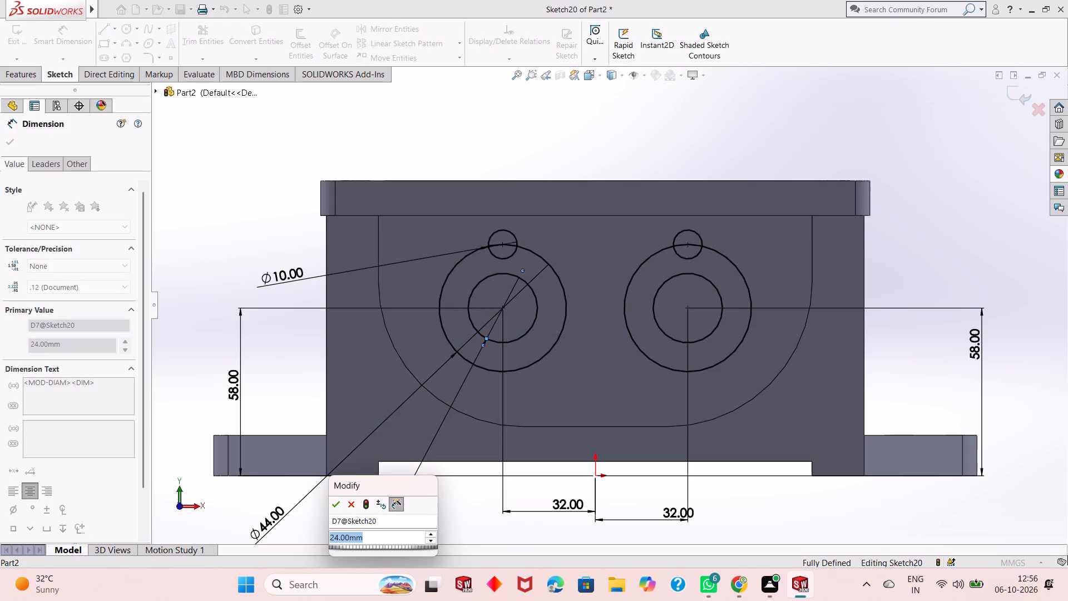
type("28")
key("Return")
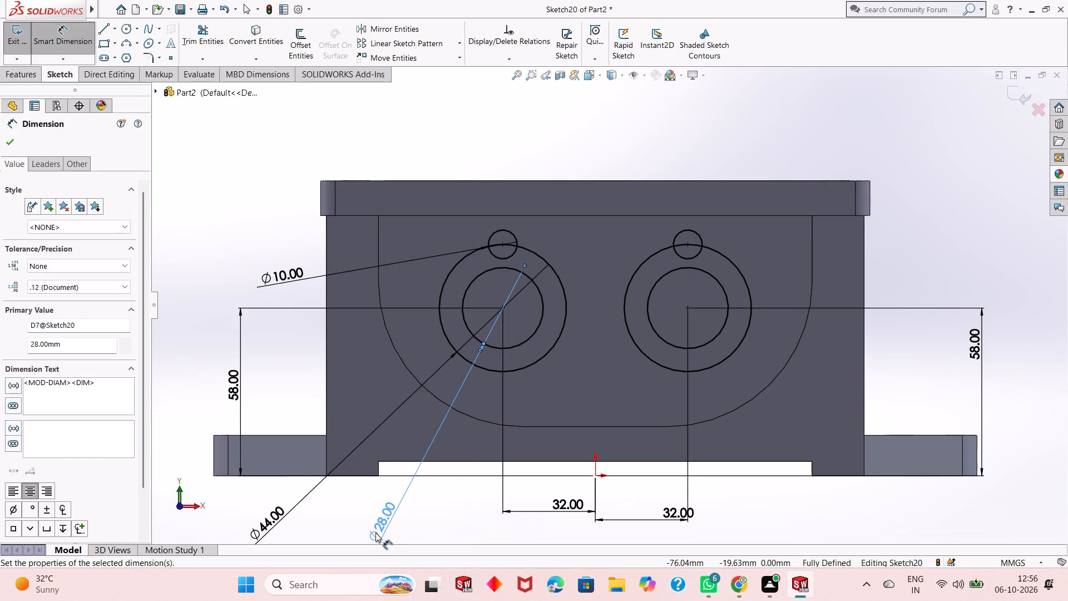
right_click(224, 211)
left_click(246, 247)
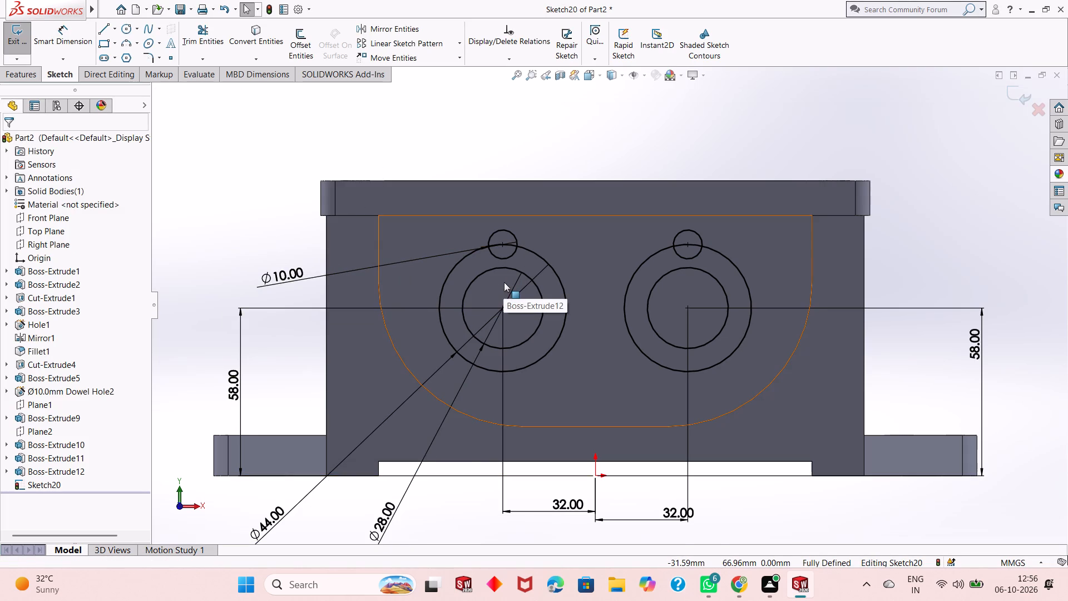
Circular-pattern the negative X side's 10 mm circle around the 44 mm circle's centre with 4 equally spaced instances over 360 degrees.
scroll(517, 354, "up", 1)
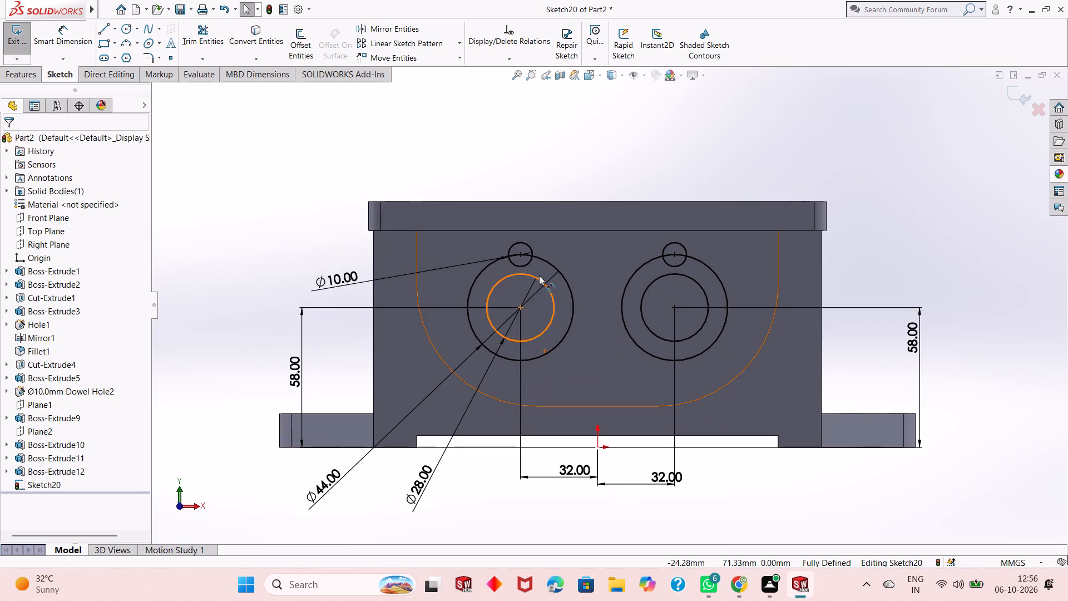
left_click(529, 267)
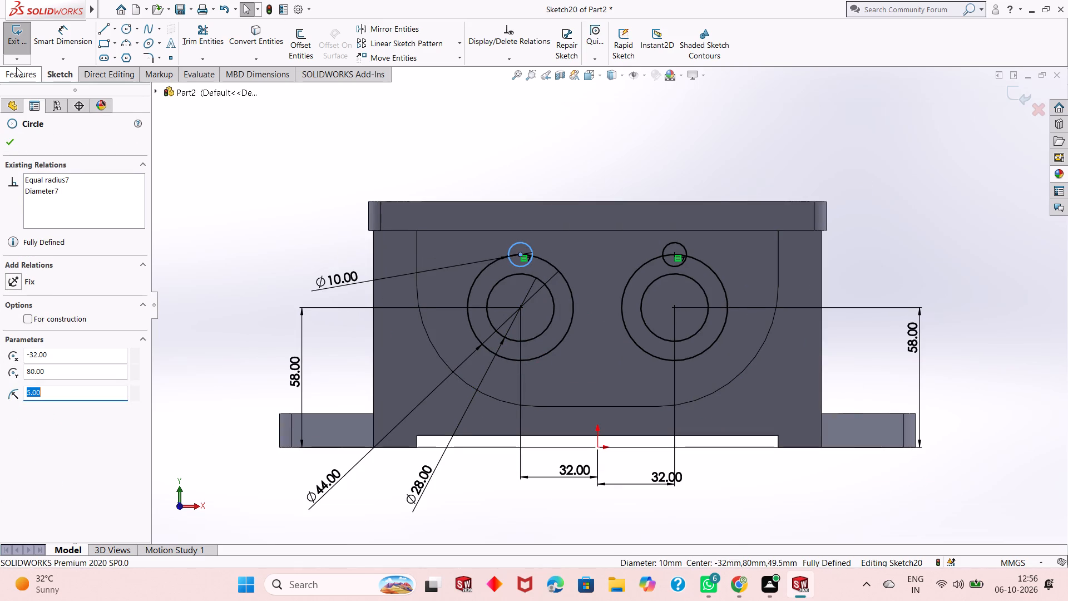
left_click(461, 44)
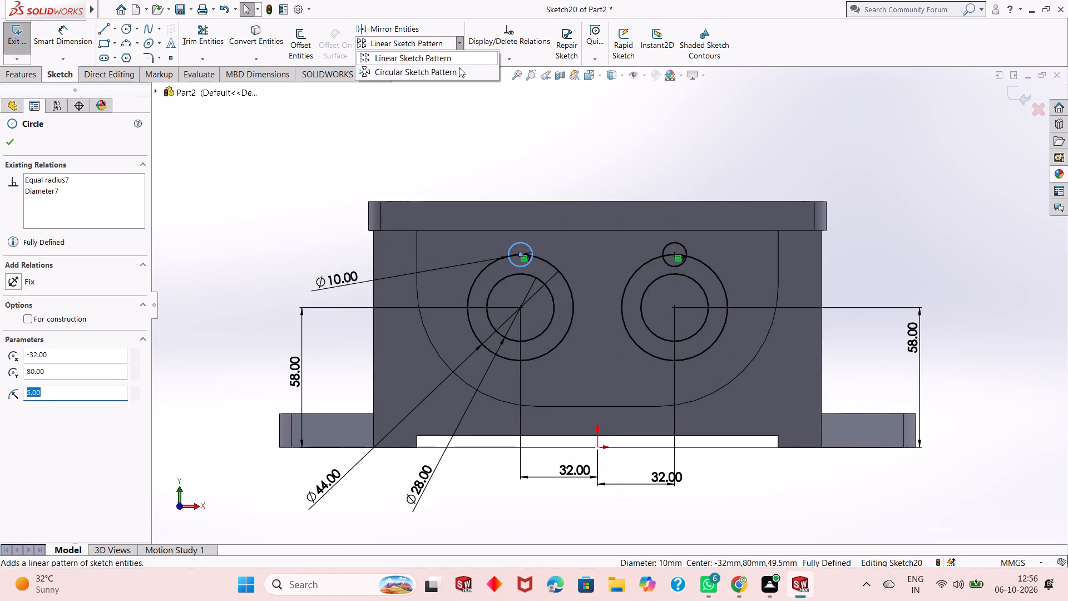
left_click(459, 67)
right_click(64, 179)
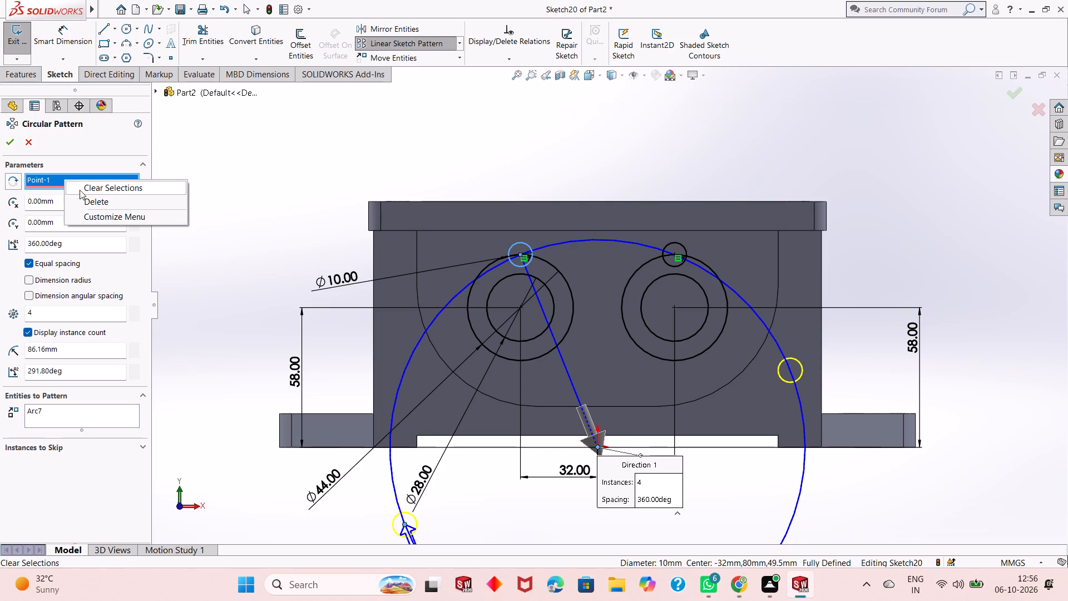
left_click(91, 201)
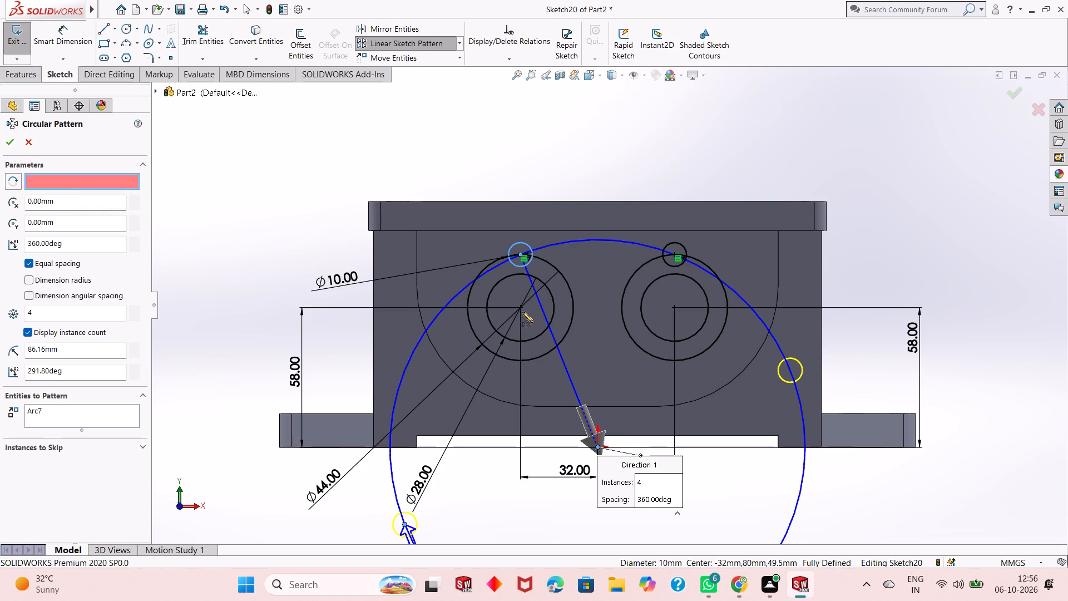
left_click(521, 308)
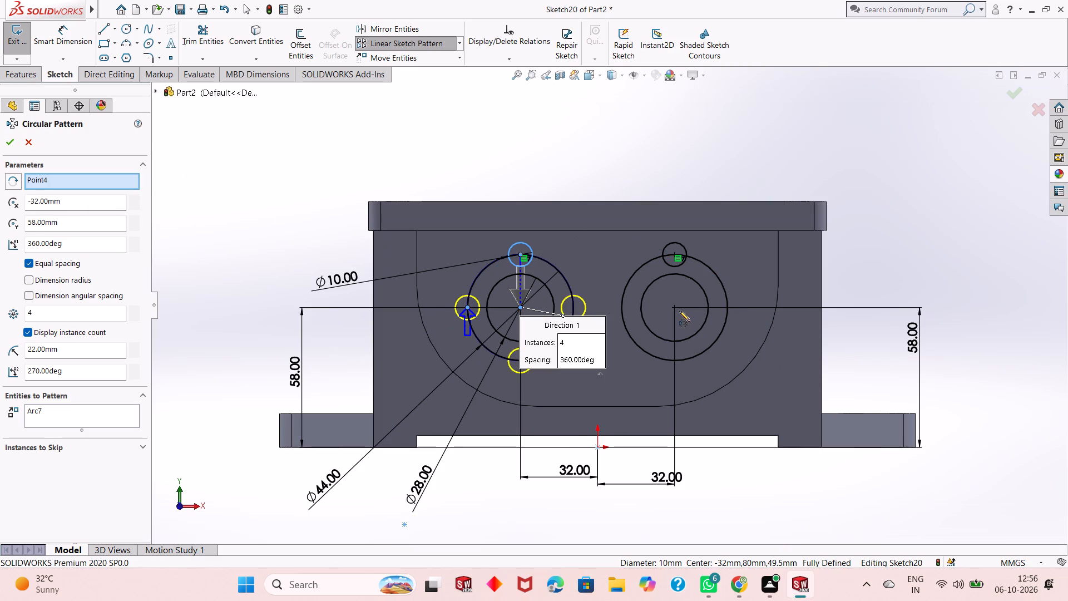
left_click(676, 307)
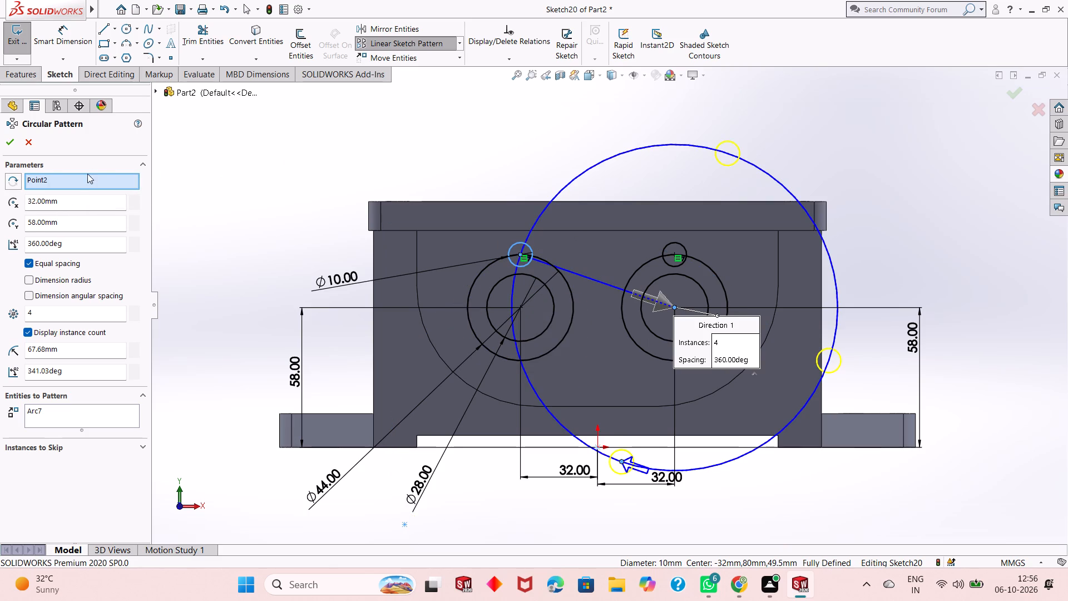
right_click(75, 179)
left_click(88, 195)
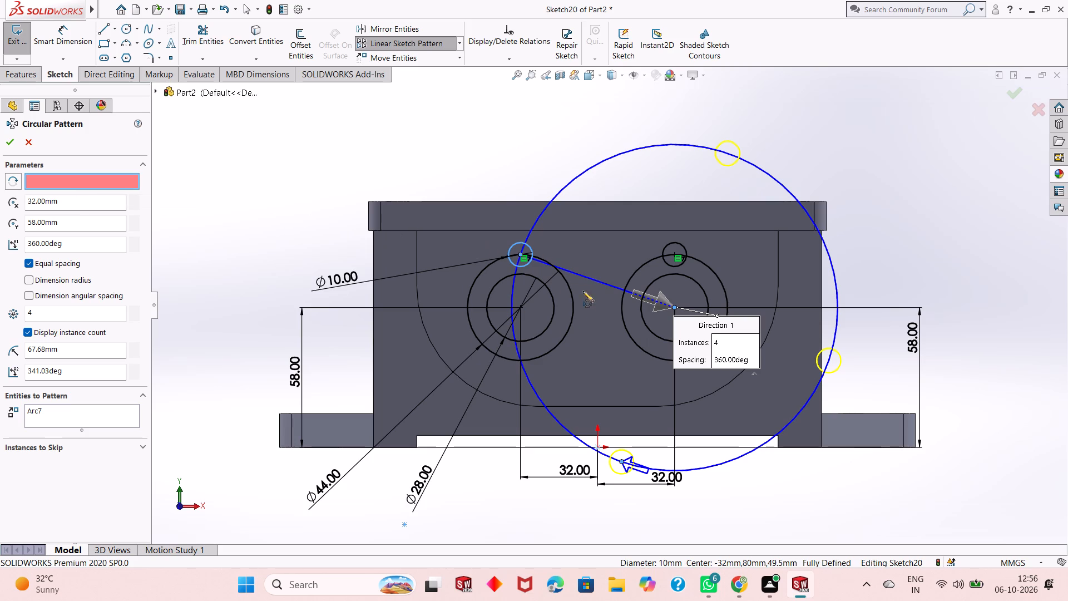
left_click(523, 311)
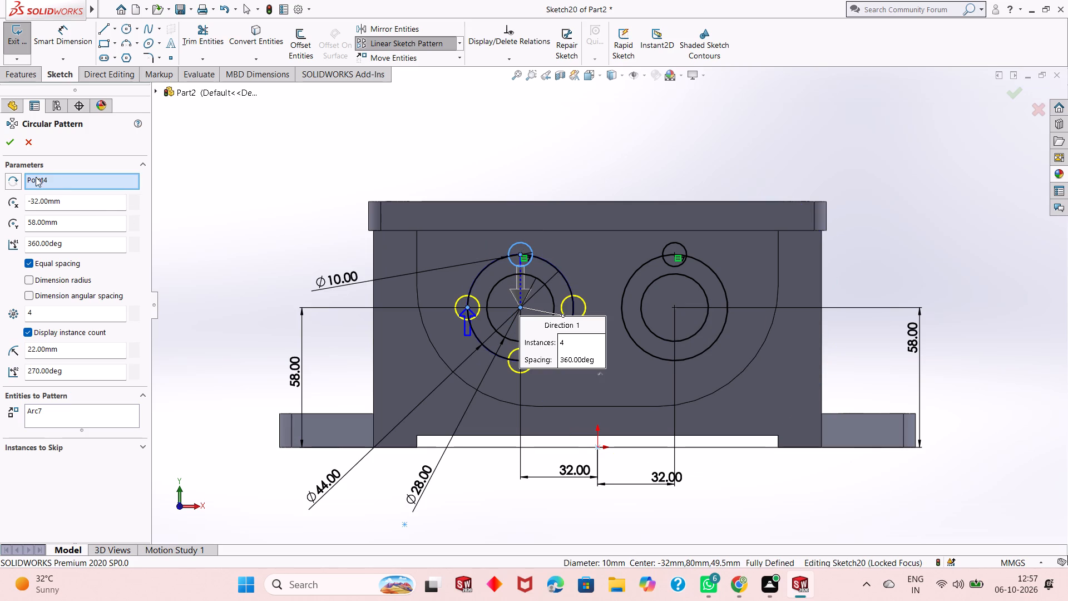
left_click(7, 147)
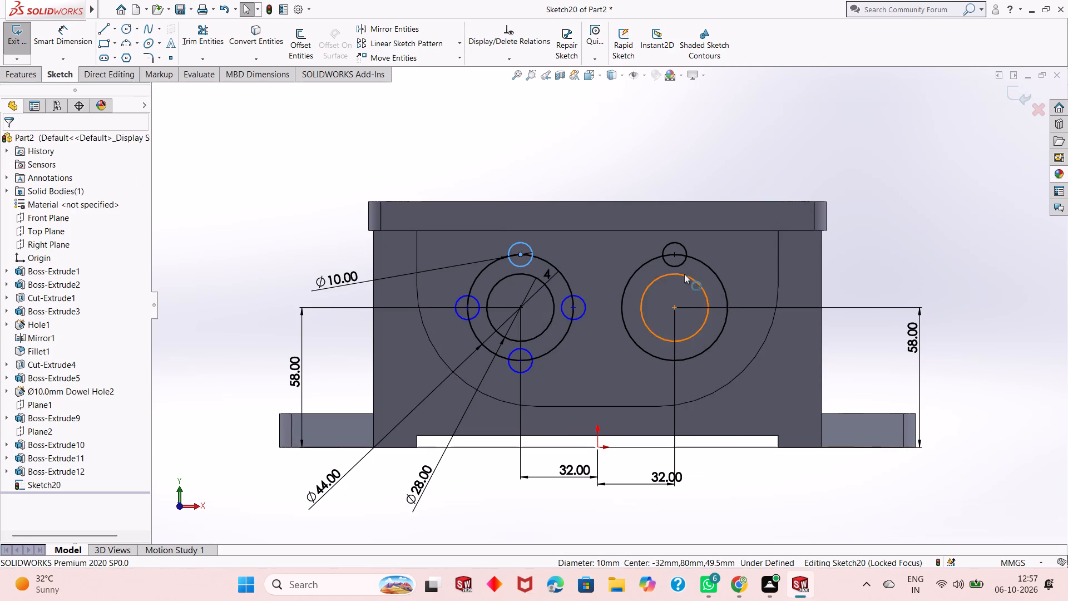
Circular-pattern the positive X side's 10 mm circle around the 44 mm circle's centre with 4 equally spaced instances over 360 degrees.
left_click(667, 264)
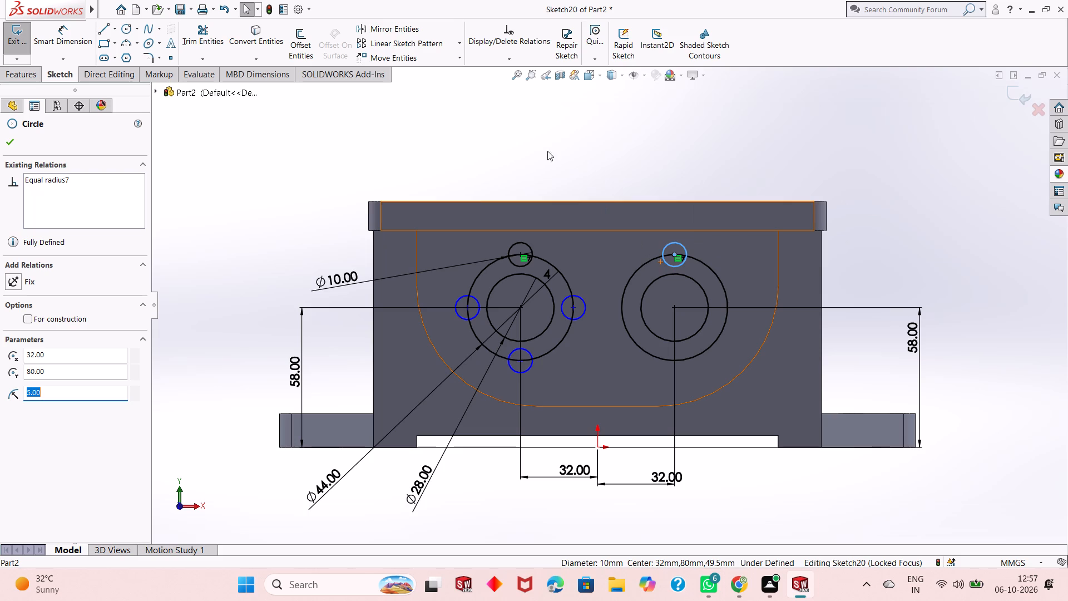
left_click(460, 41)
left_click(451, 74)
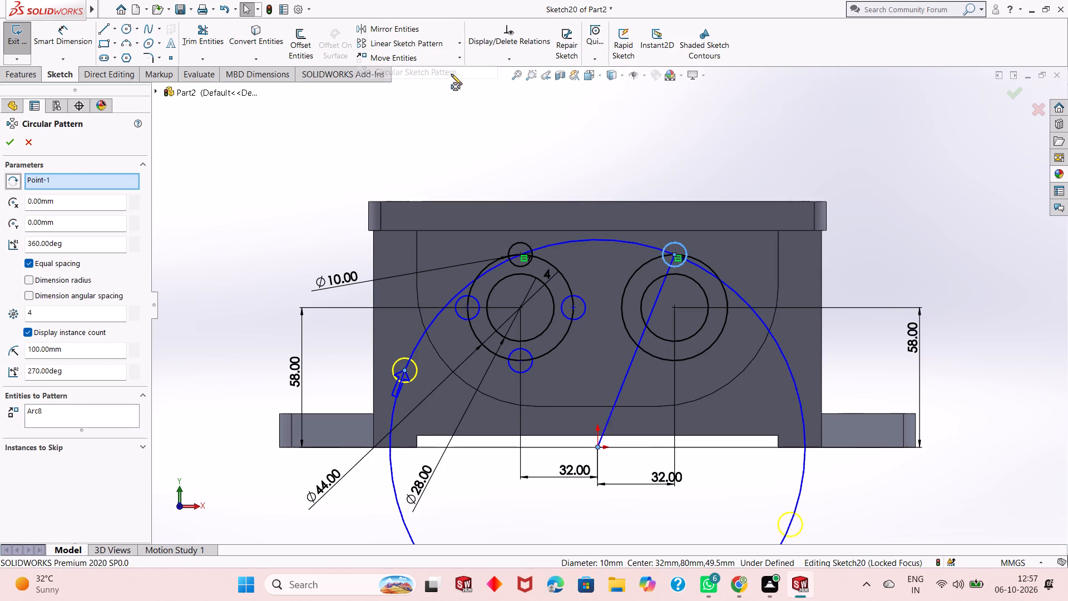
right_click(88, 182)
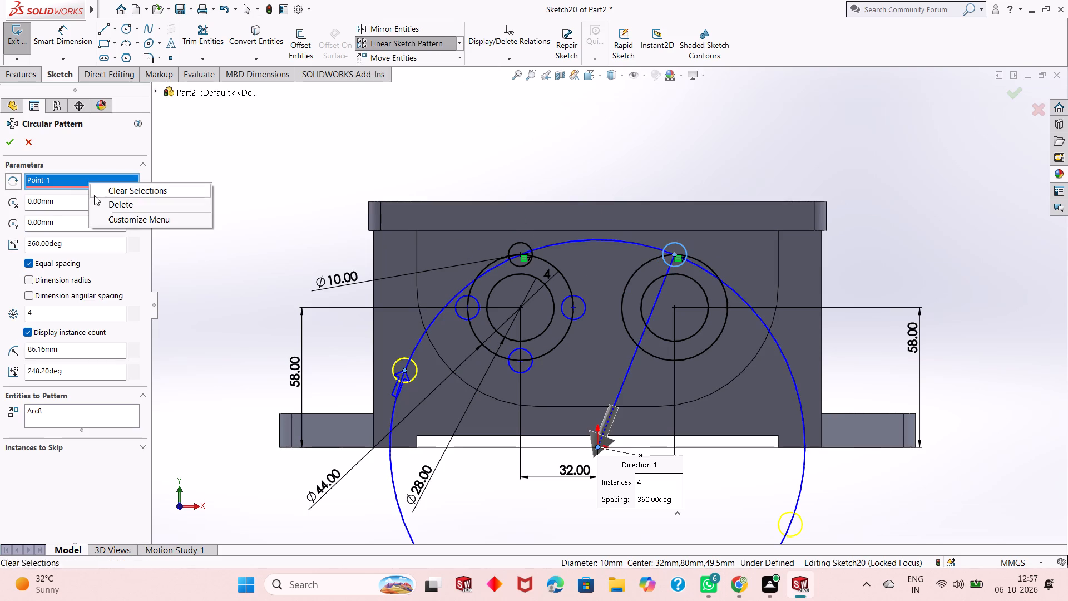
left_click(97, 199)
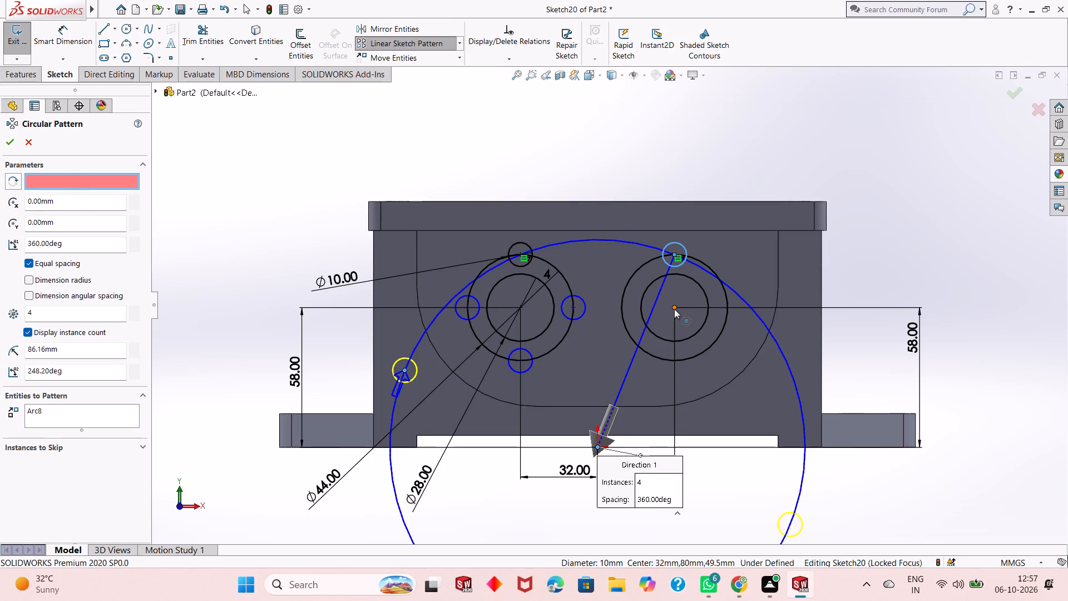
left_click(674, 309)
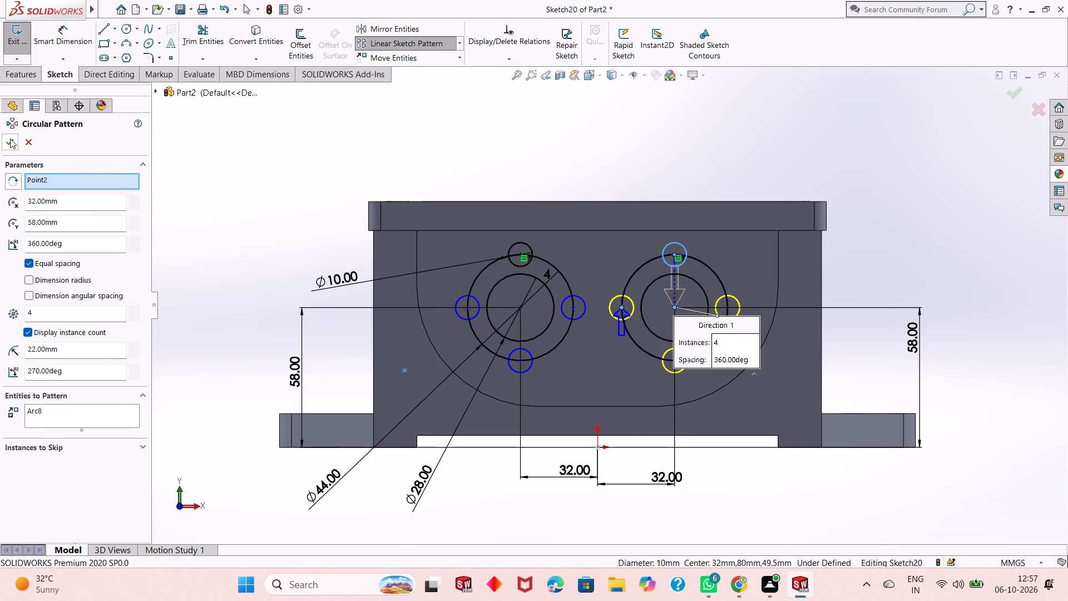
left_click(10, 139)
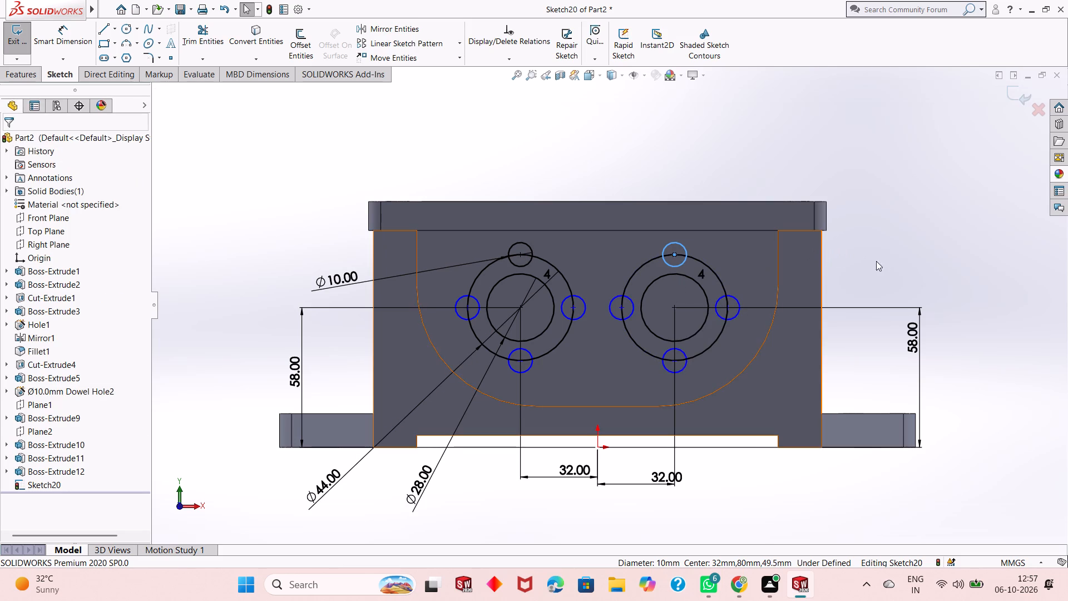
left_click(898, 260)
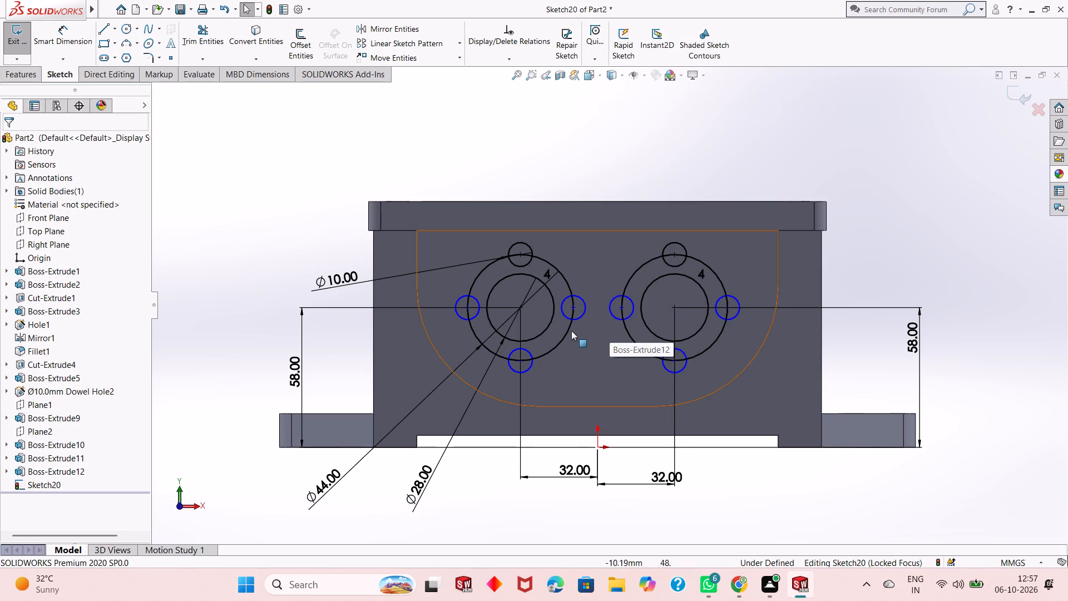
Delete both 44 mm circles from the sketch.
left_click(565, 337)
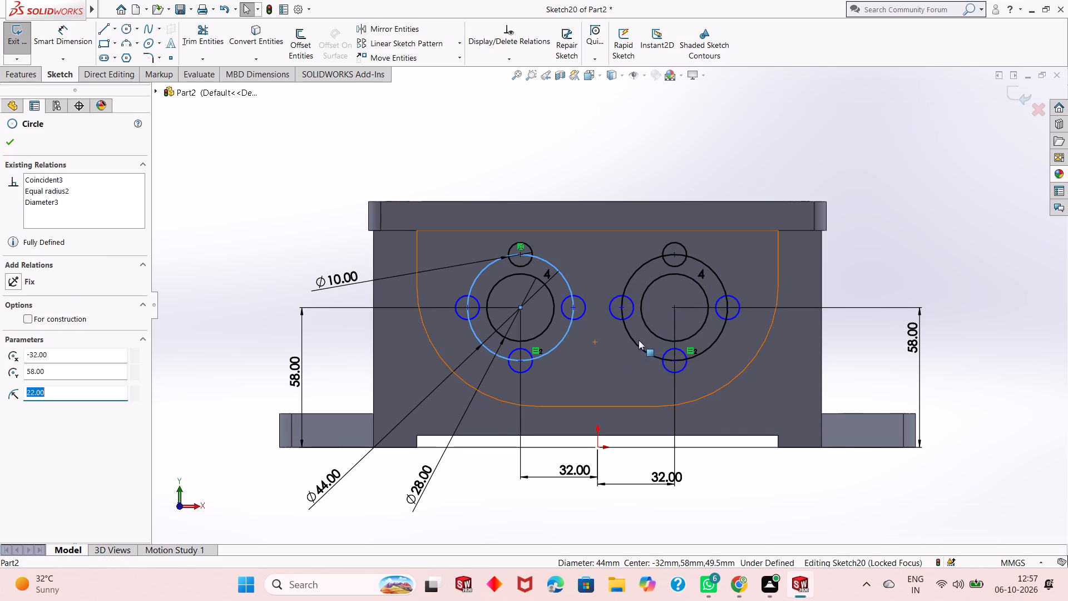
left_click(640, 351, "ctrl")
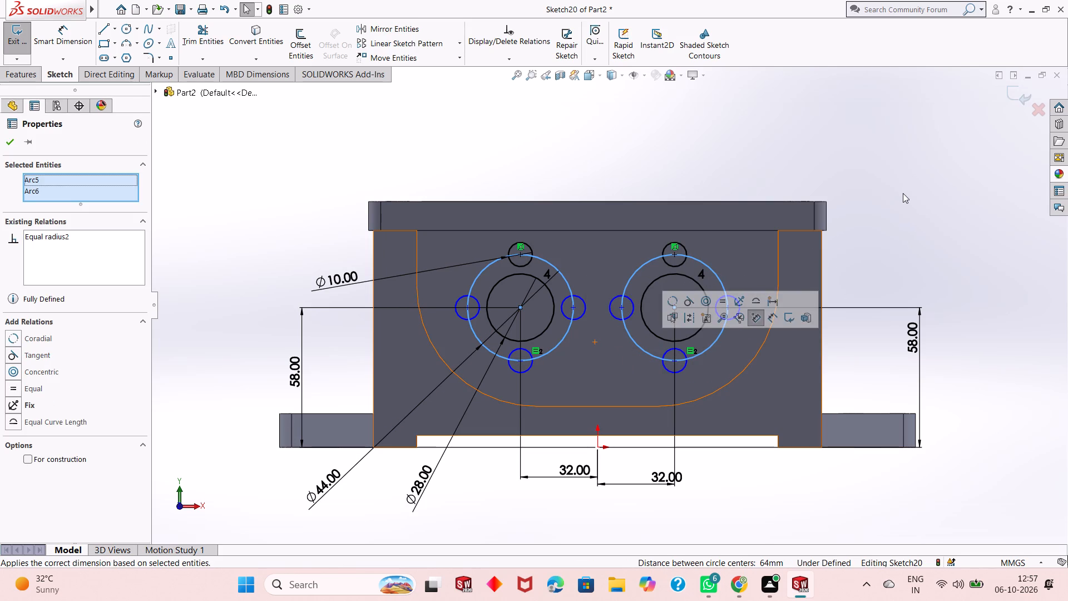
right_click(898, 192)
left_click(952, 354)
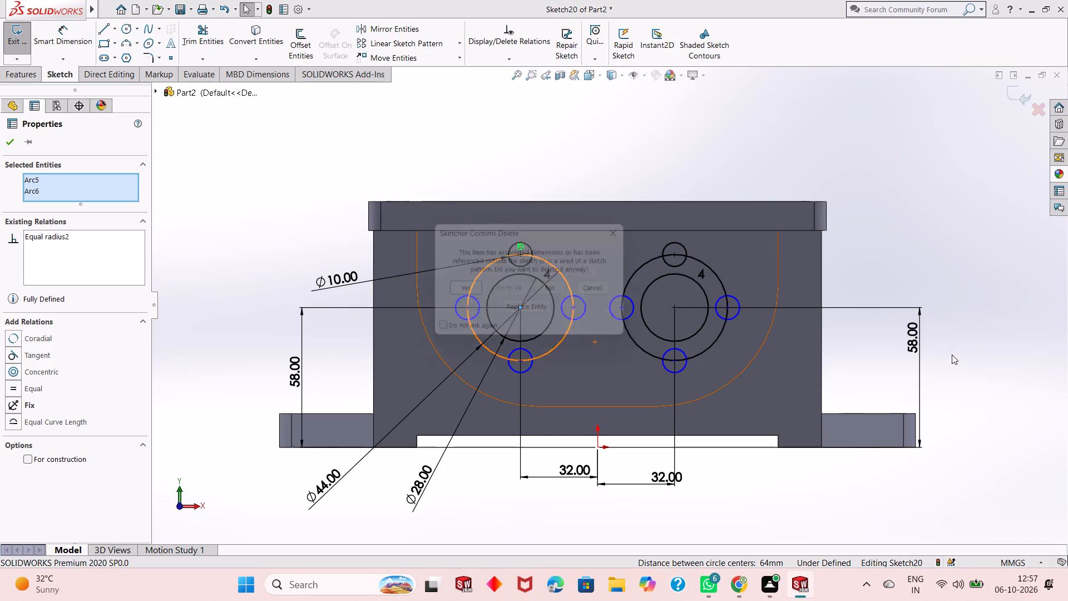
left_click(469, 288)
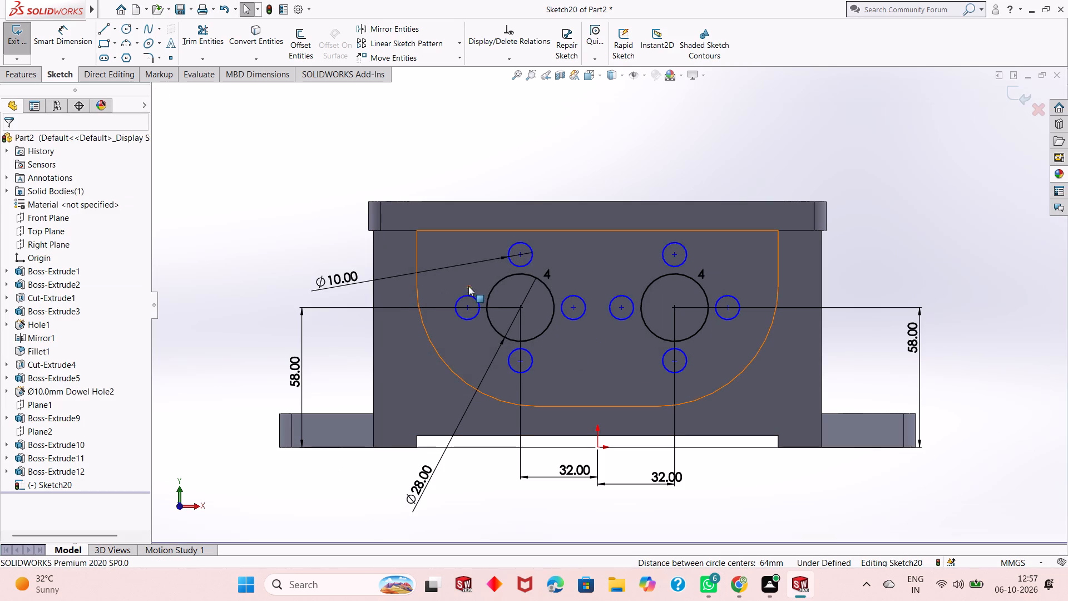
Dimension the negative X side's upper, outer and lower 10 mm circles 22 mm from the 28 mm circle's centre.
left_click(48, 39)
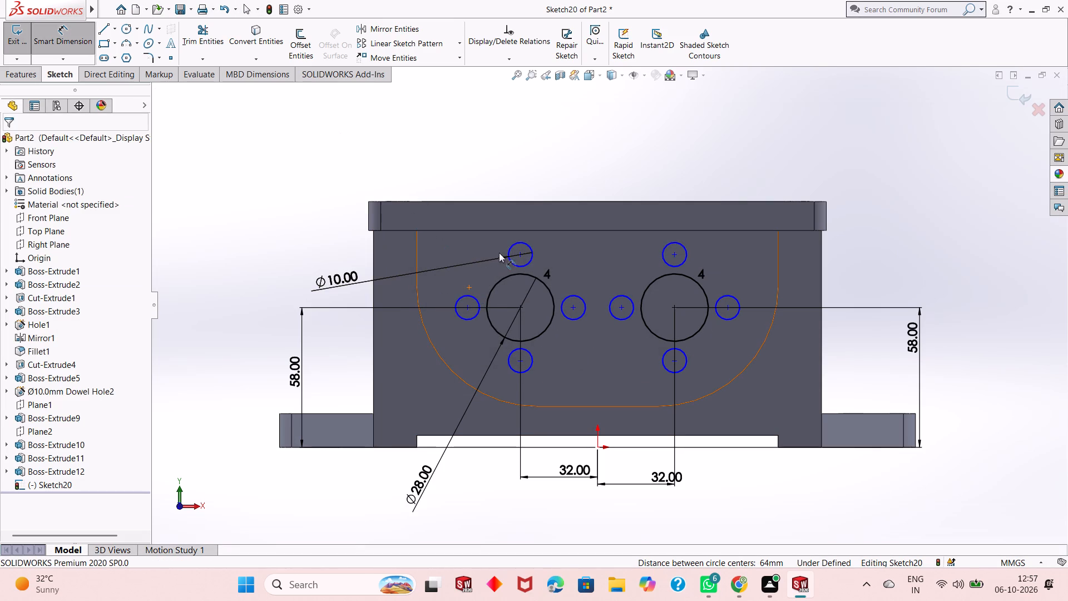
left_click(517, 255)
left_click(523, 309)
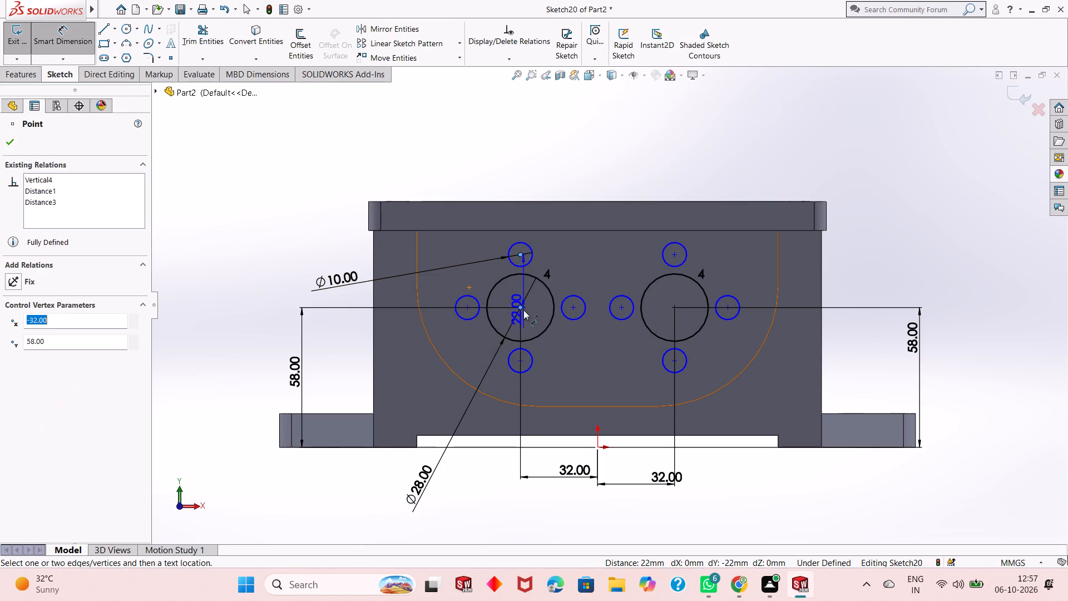
left_click(283, 302)
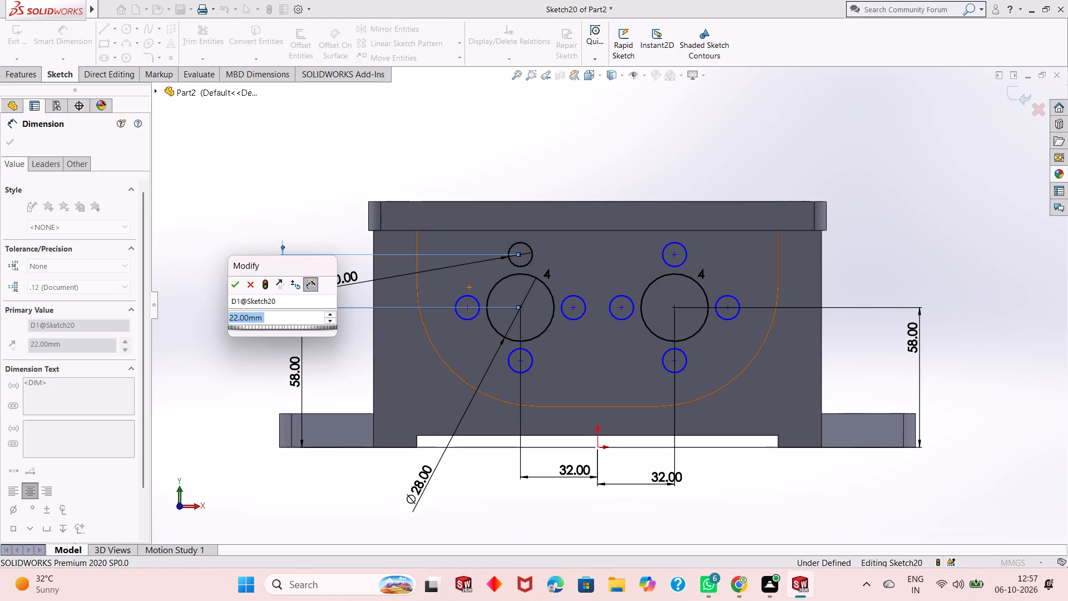
key("Return")
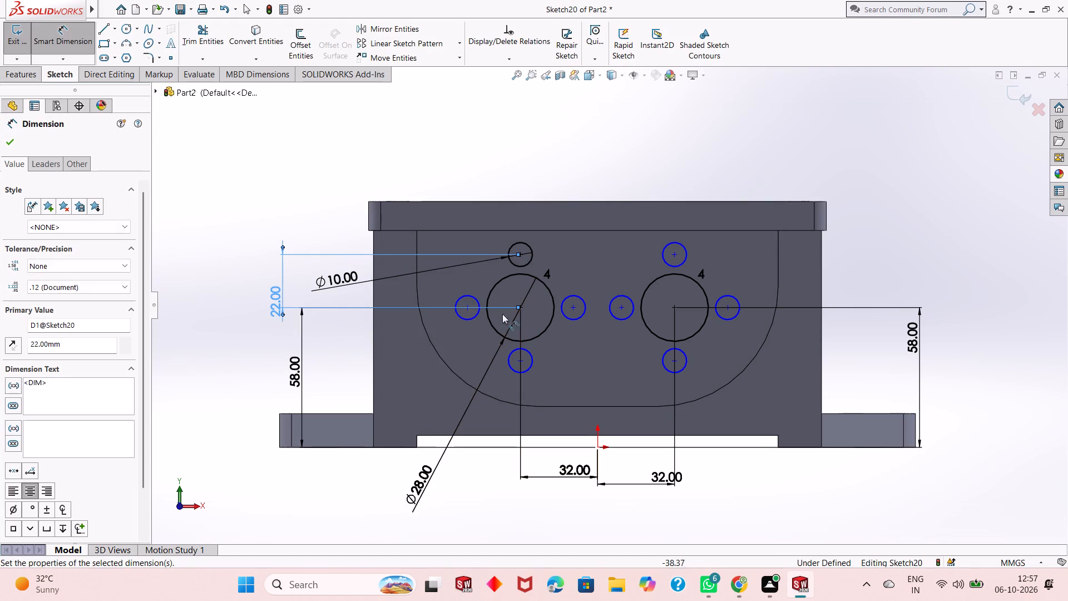
left_click(469, 308)
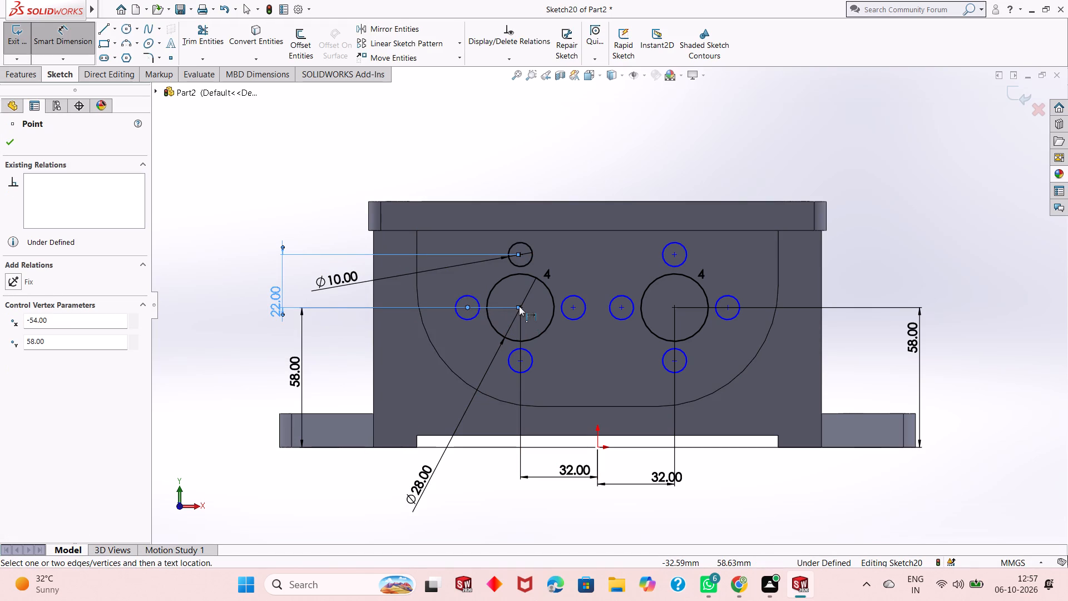
left_click(521, 307)
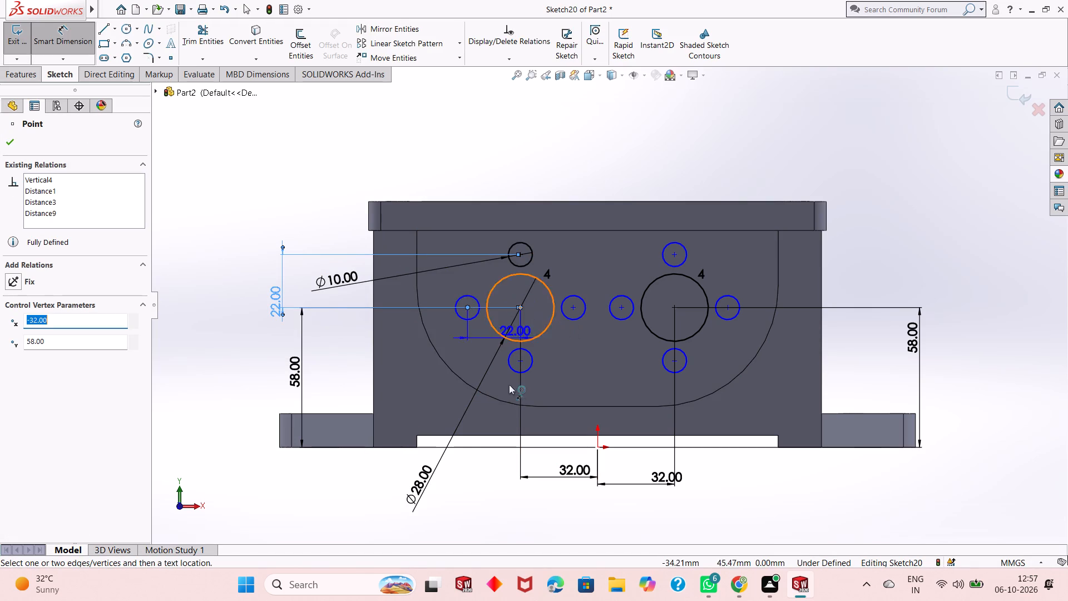
left_click(490, 487)
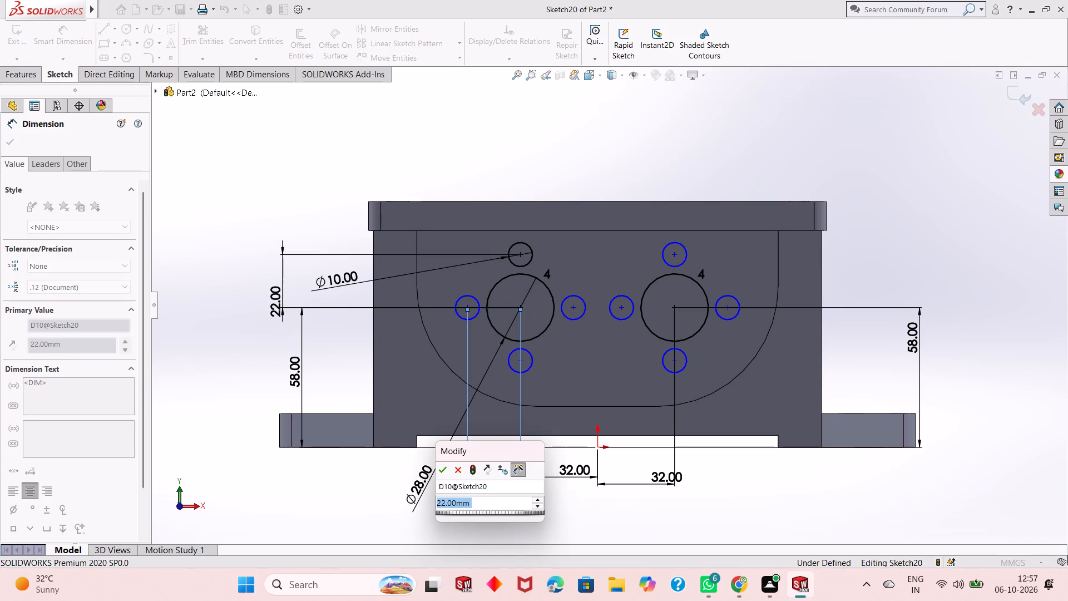
key("Return")
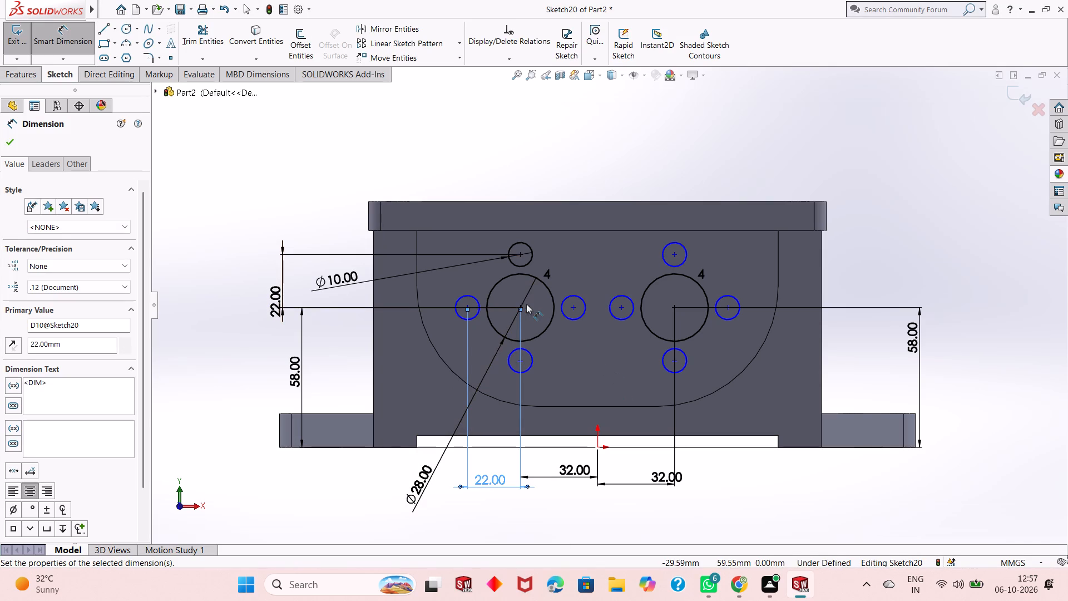
left_click(521, 307)
left_click(523, 362)
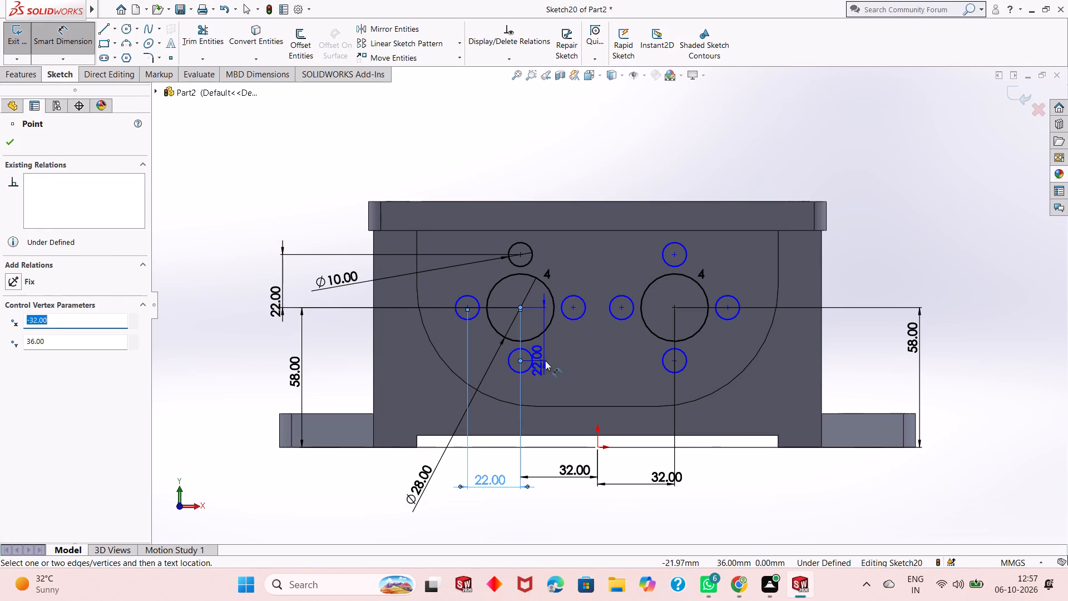
left_click(545, 361)
key("Return")
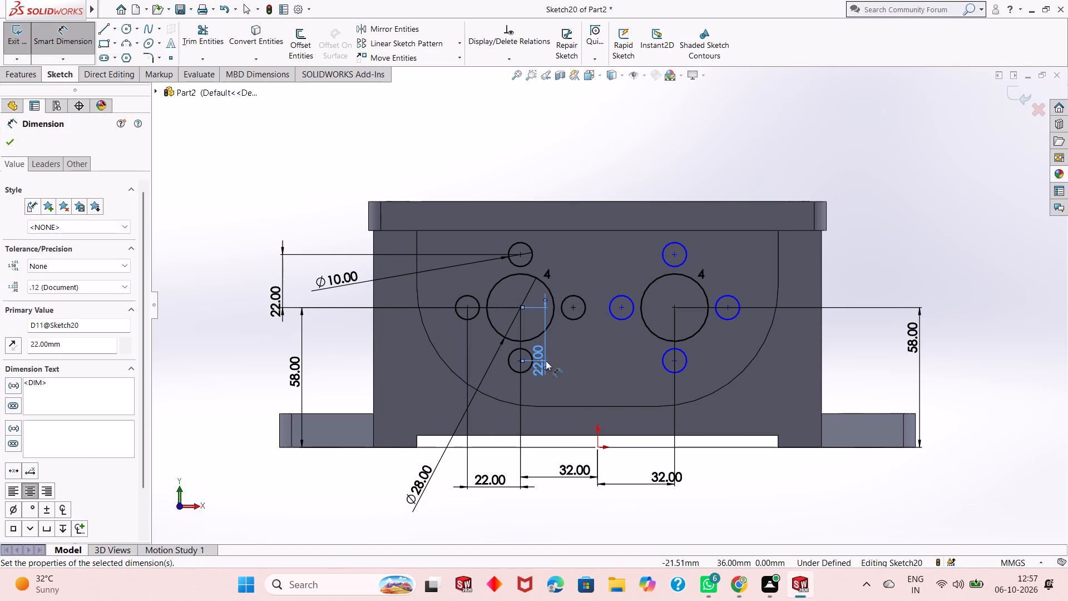
Dimension the positive X side's upper, inner and lower 10 mm circles 22 mm from the 28 mm circle's centre.
left_click(672, 309)
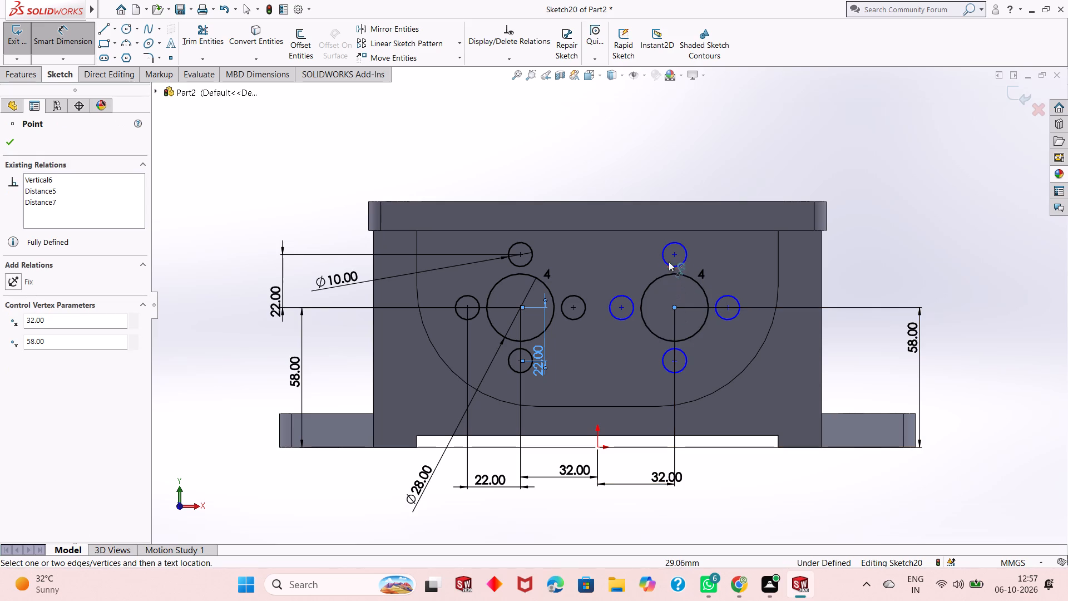
left_click(672, 257)
left_click(873, 255)
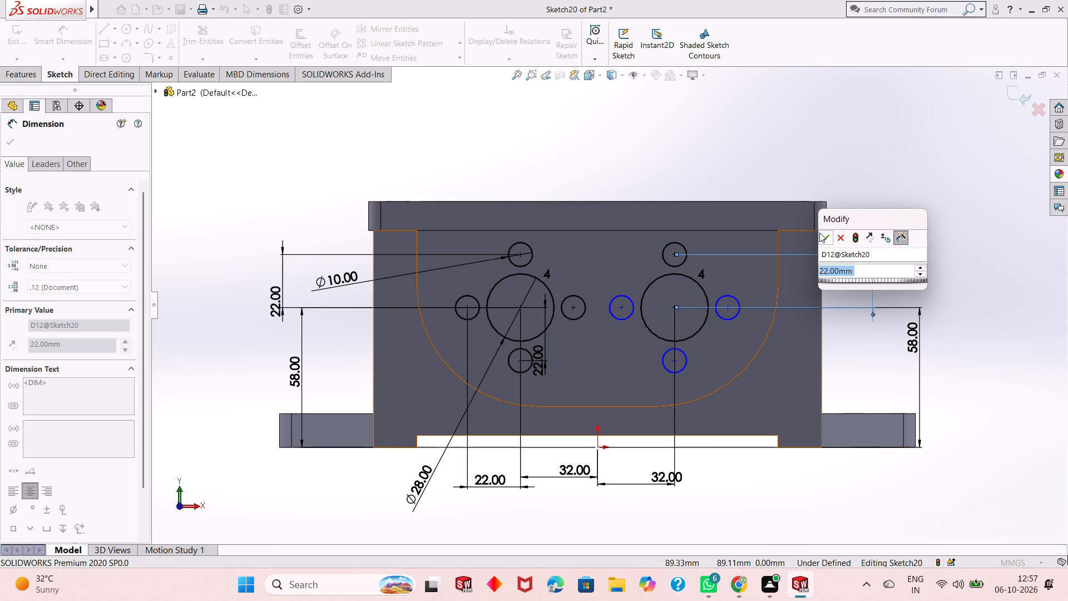
left_click(822, 233)
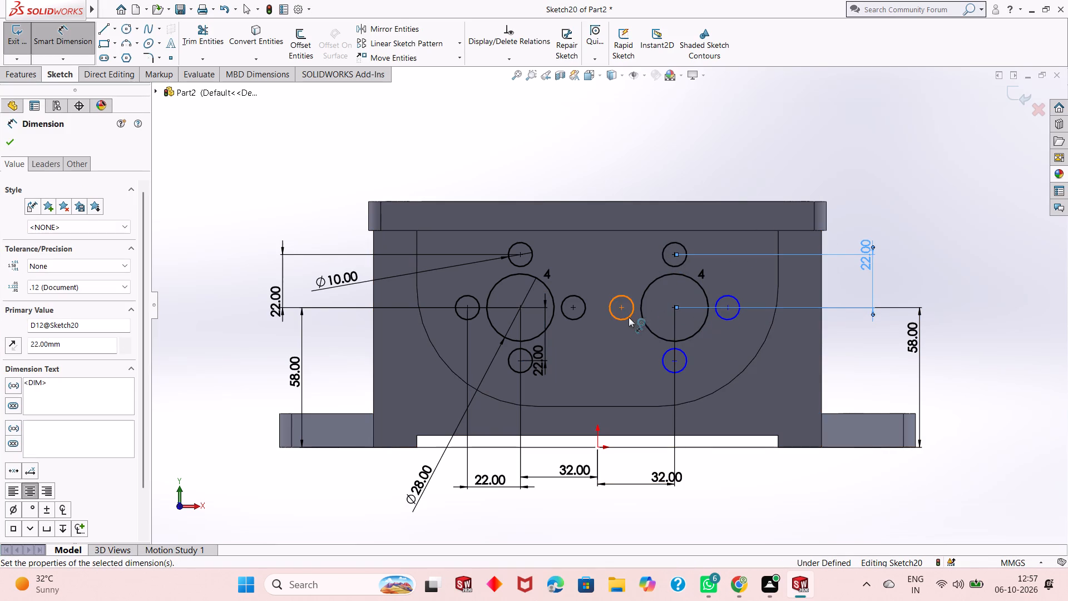
left_click(622, 308)
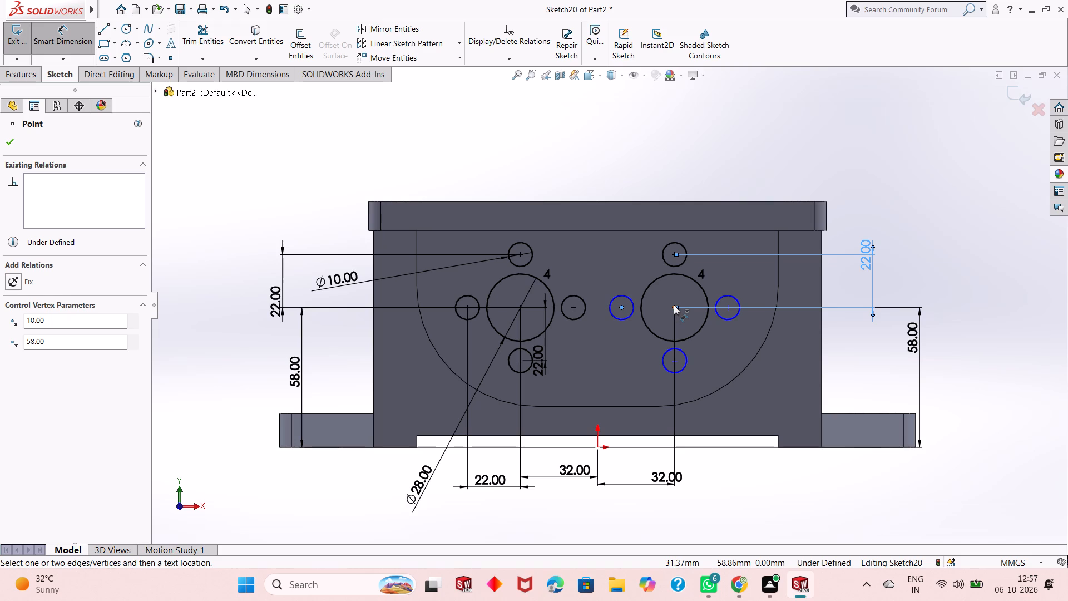
left_click(674, 305)
left_click(753, 467)
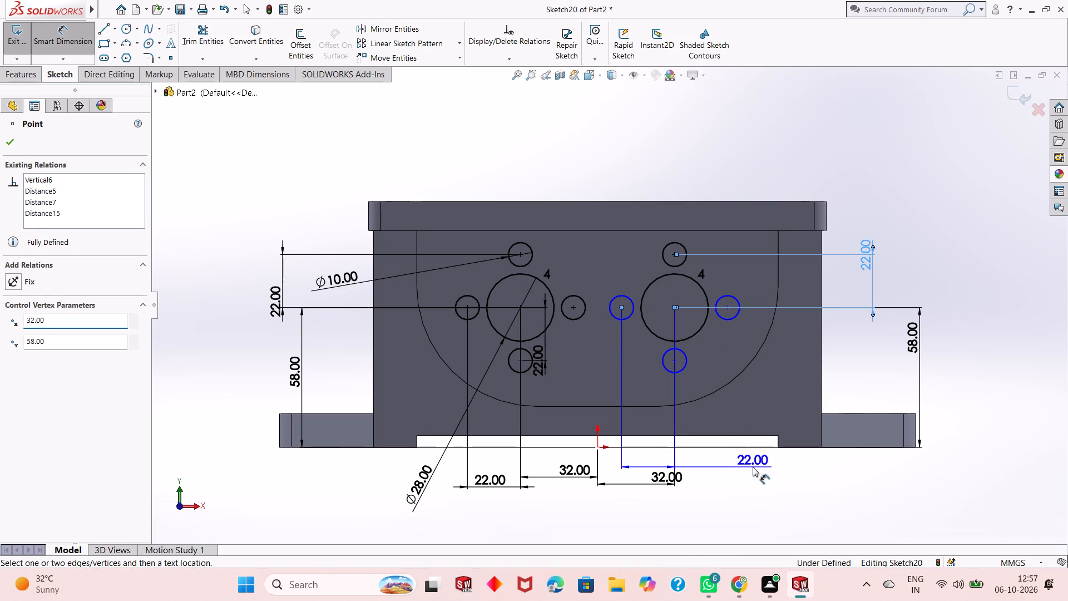
left_click(702, 450)
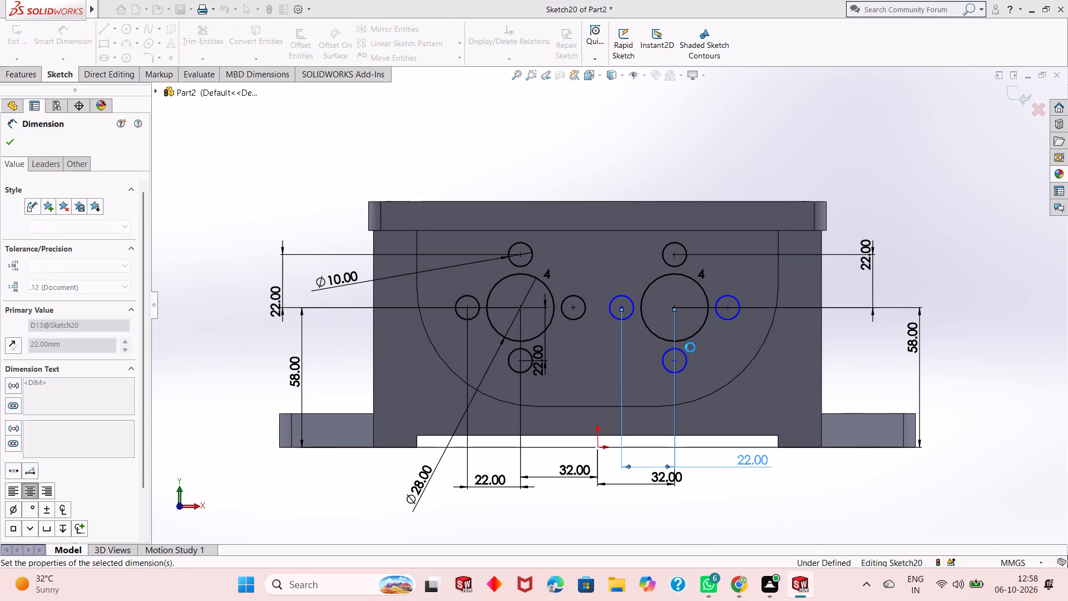
left_click(672, 308)
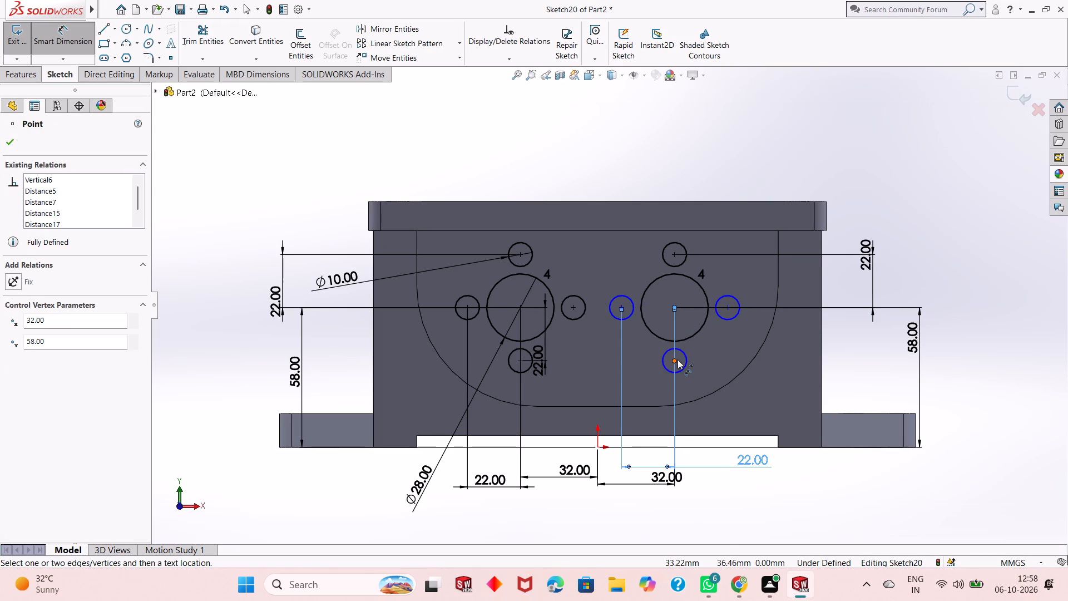
left_click(678, 359)
left_click(698, 361)
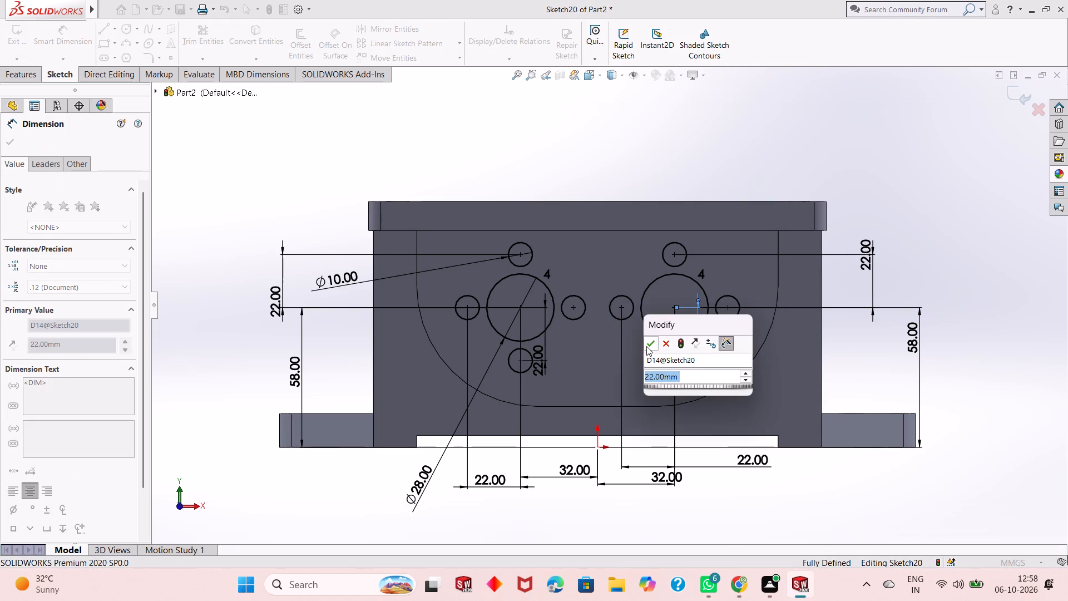
left_click(651, 344)
Move the positive X side's lower 22 mm vertical dimension outside the housing outline and end dimensioning.
left_click_drag(693, 361, 701, 361)
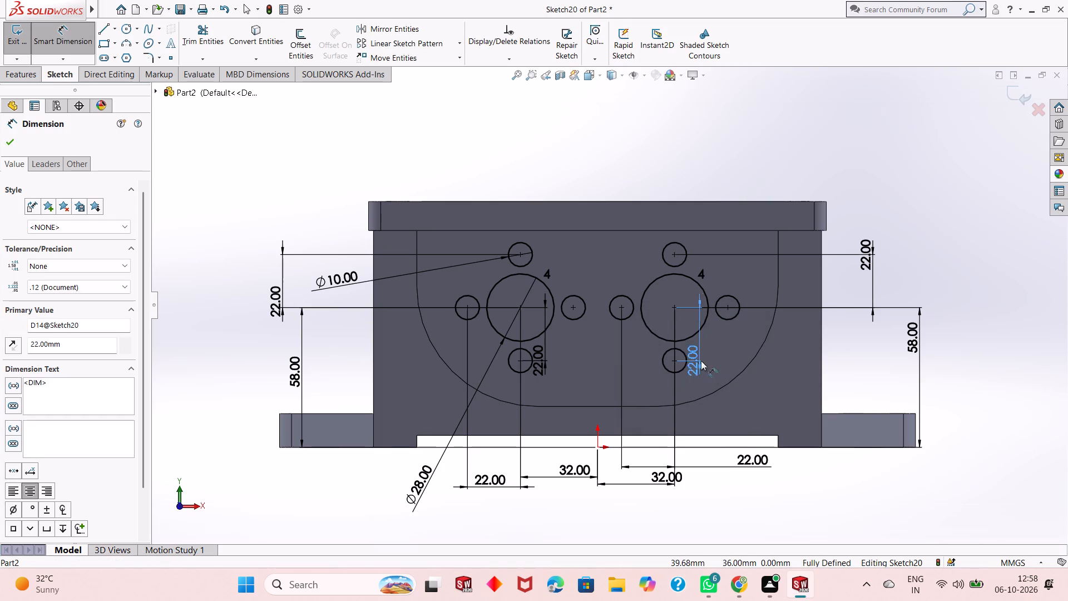
left_click_drag(701, 361, 847, 352)
right_click(858, 476)
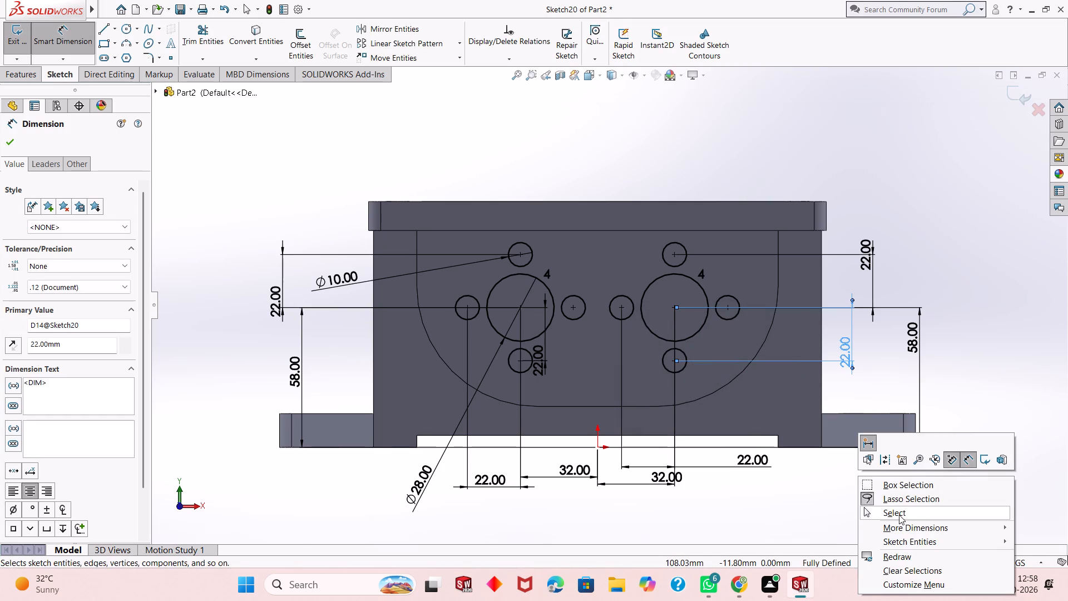
left_click(901, 514)
Cut-extrude the sketched 28 mm and 10 mm circles with the Through All end condition.
scroll(685, 441, "up", 1)
middle_click_drag(768, 457, 735, 465)
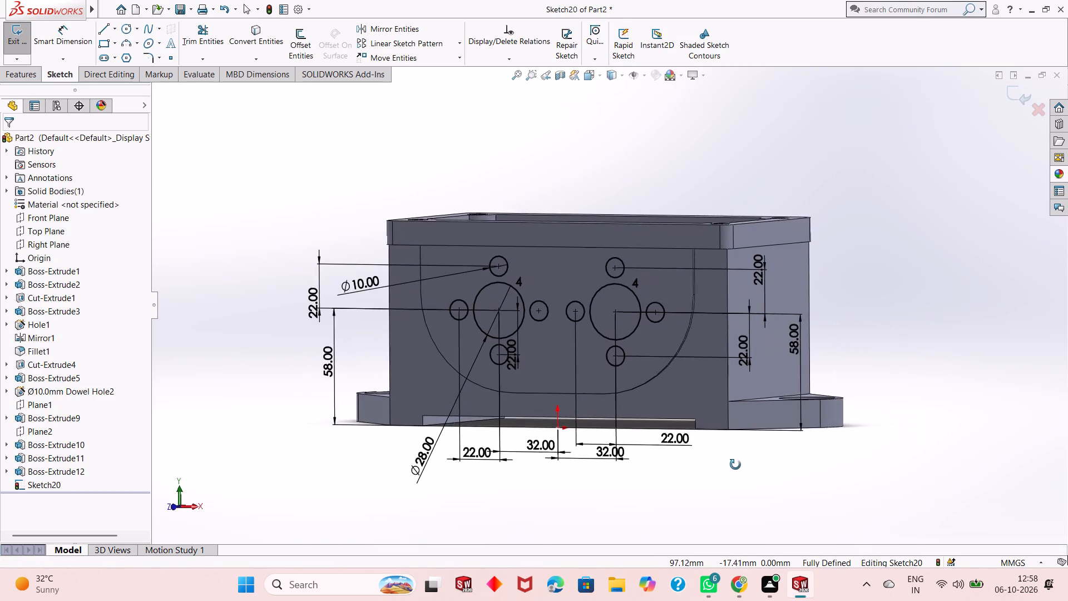
middle_click_drag(735, 465, 716, 512)
scroll(584, 386, "up", 1)
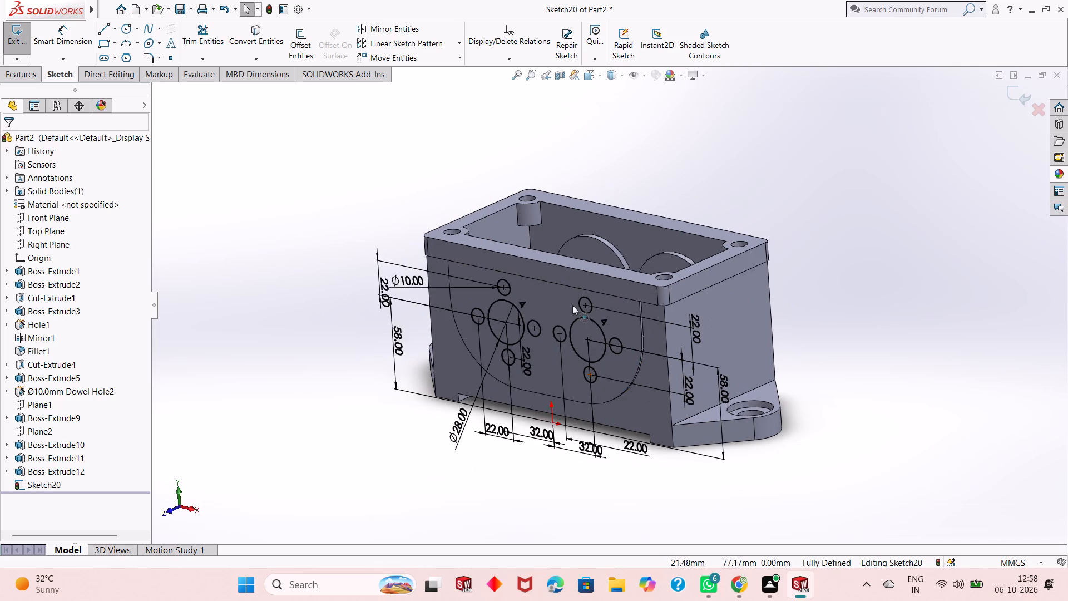
scroll(571, 304, "down", 2)
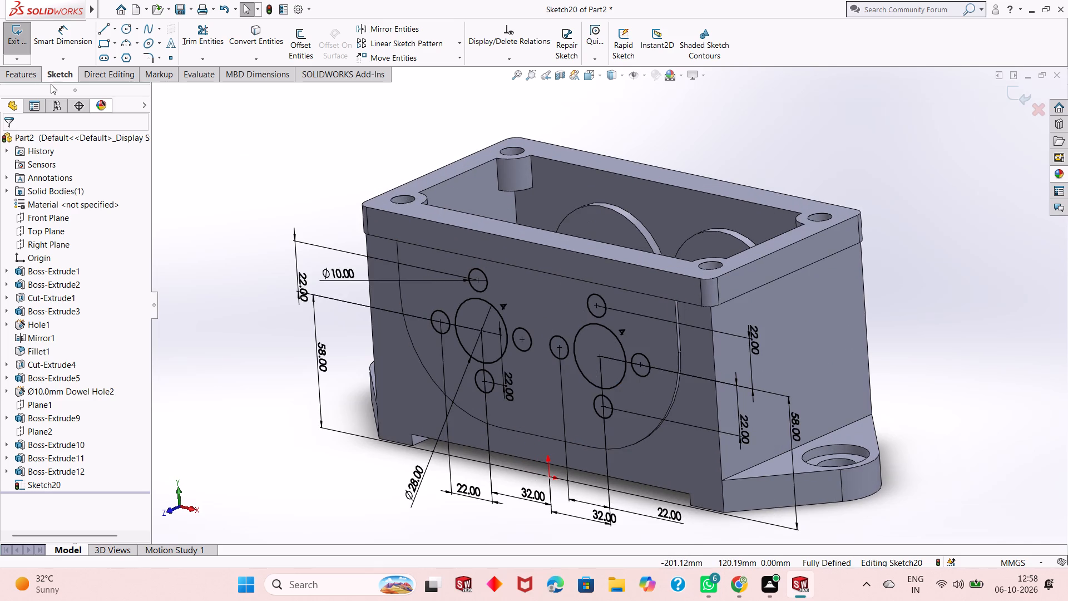
left_click(28, 77)
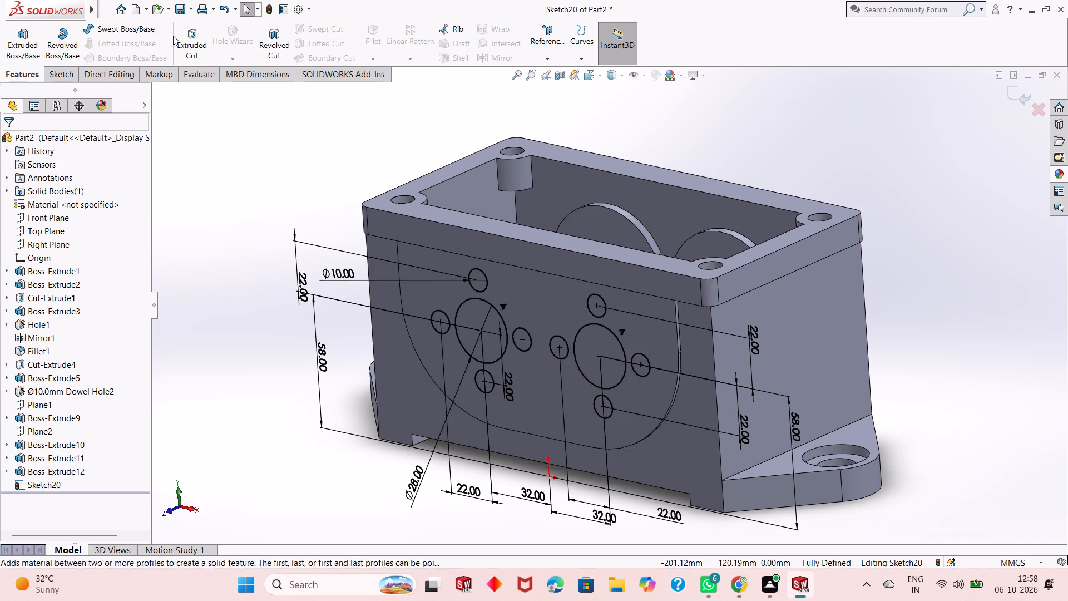
left_click(192, 36)
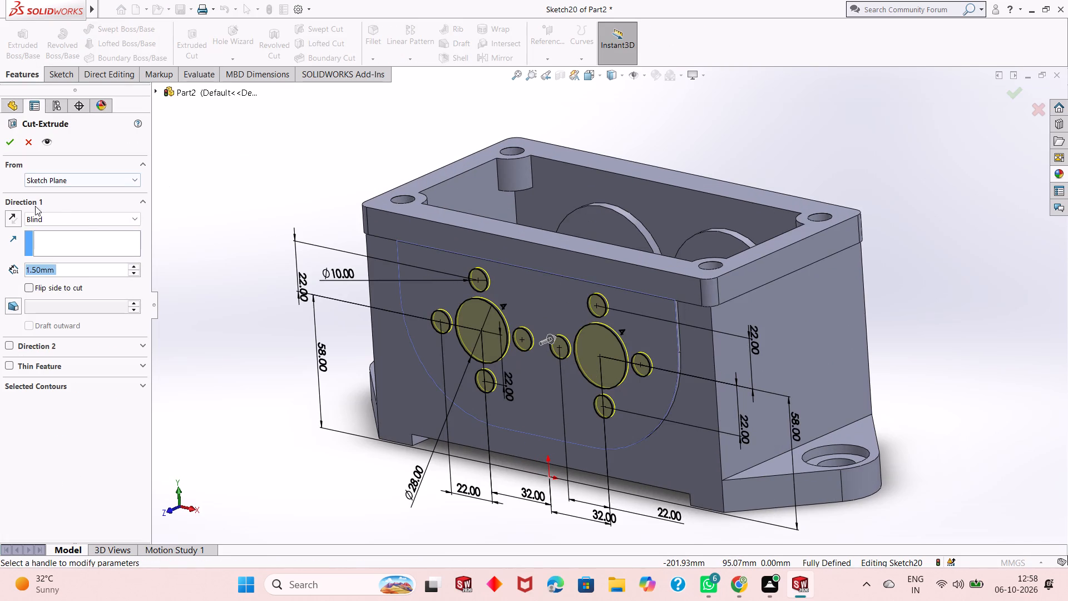
left_click(84, 217)
left_click(94, 243)
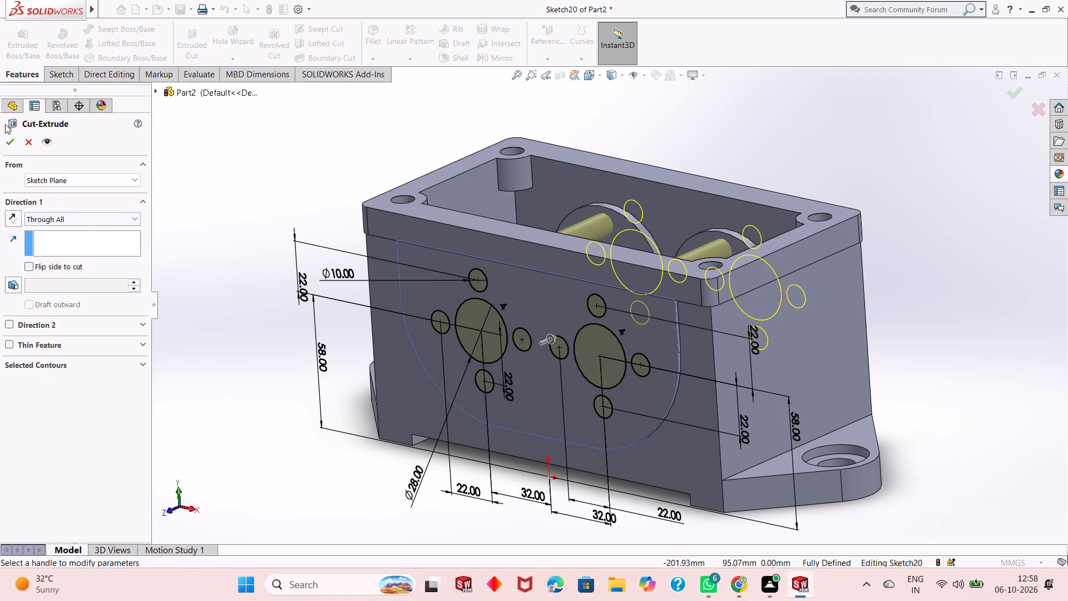
left_click(10, 139)
left_click(280, 297)
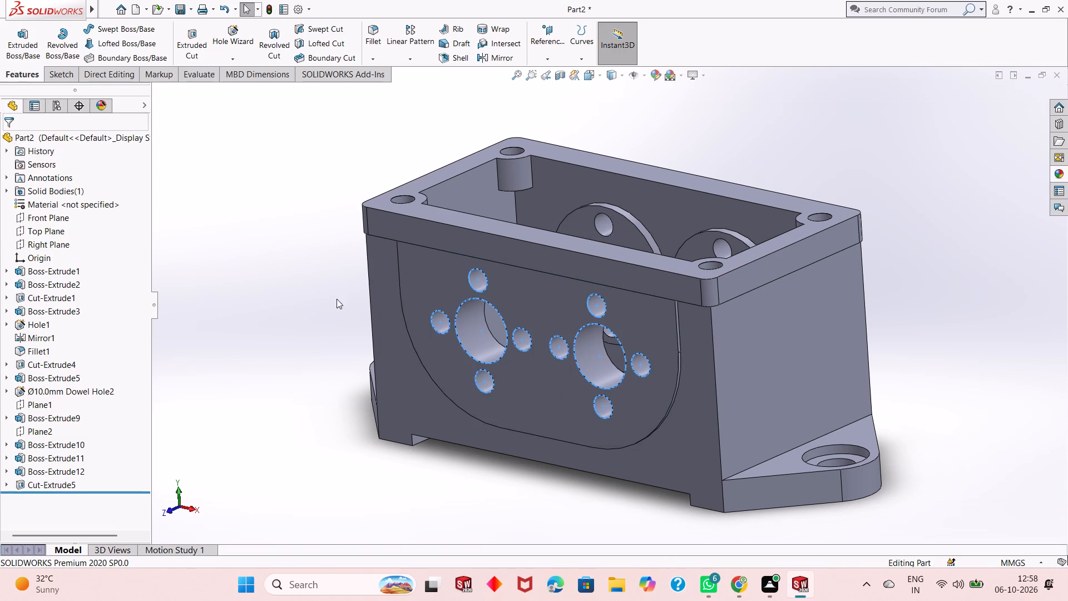
Examine the cut holes on the outer pad and the inner round bosses from several angles.
middle_click_drag(409, 307, 380, 345)
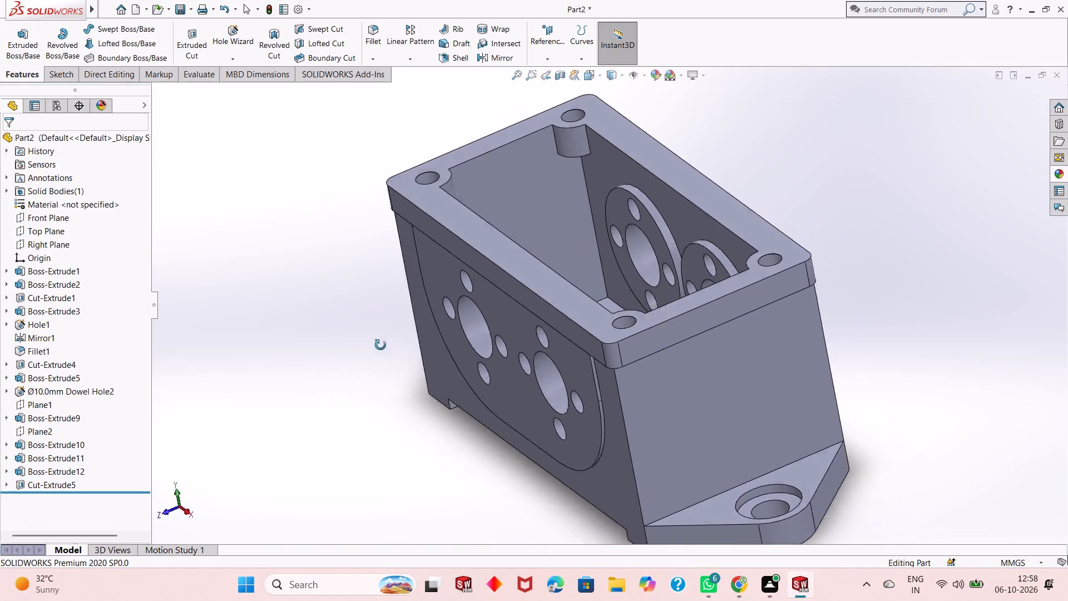
middle_click_drag(380, 345, 373, 331)
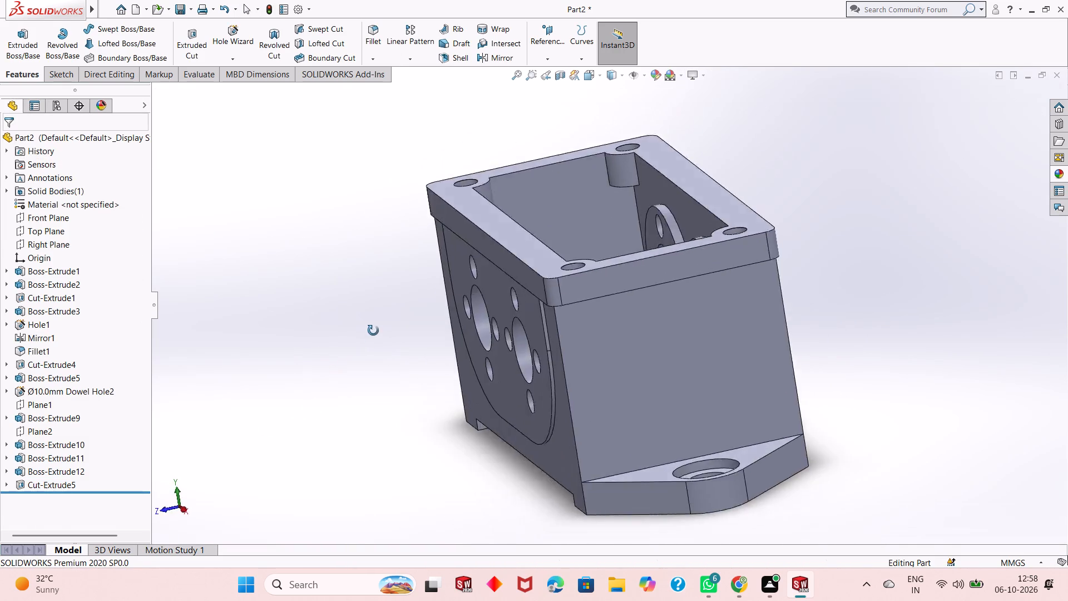
middle_click_drag(373, 331, 396, 308)
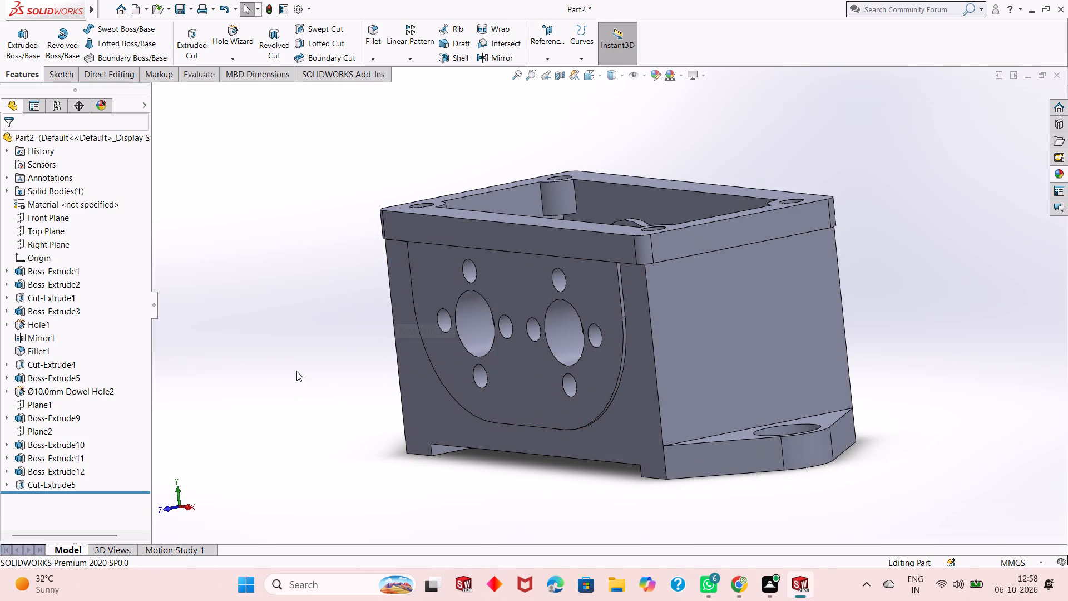
scroll(537, 474, "up", 1)
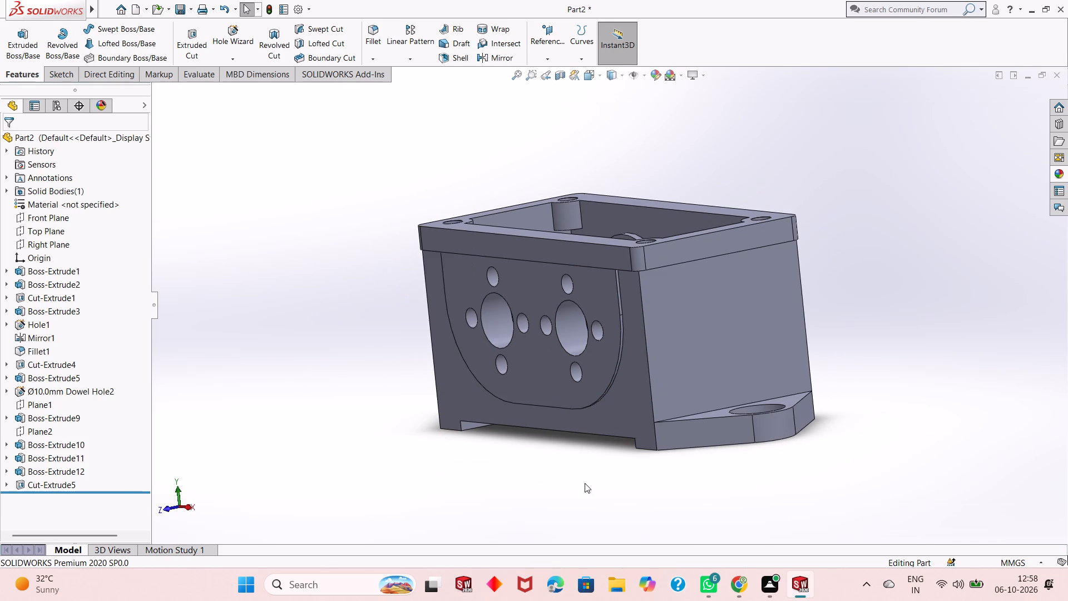
middle_click_drag(585, 486, 589, 523)
middle_click_drag(581, 404, 542, 444)
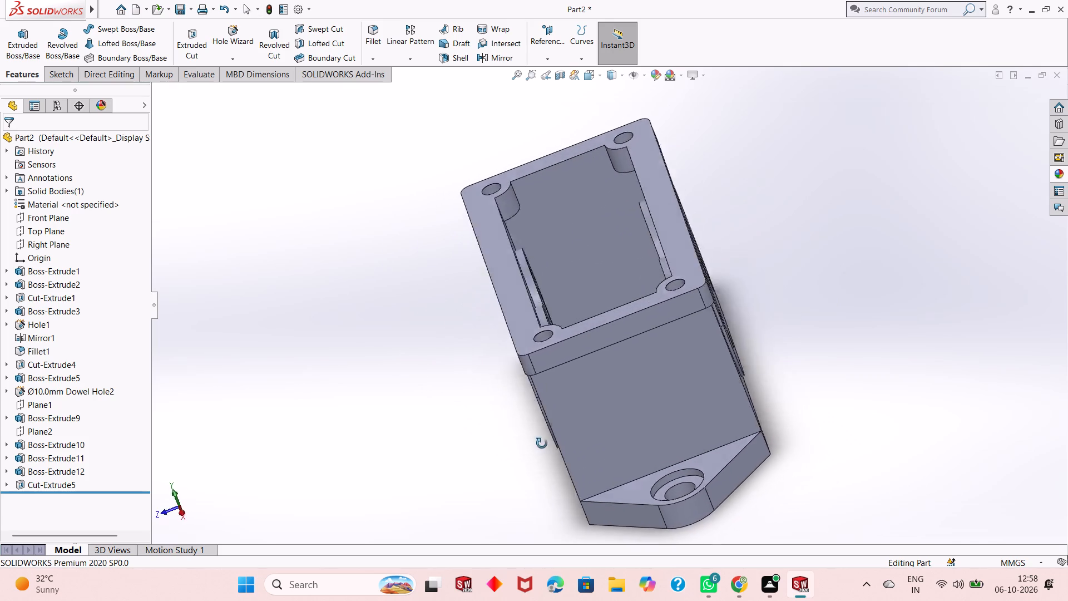
middle_click_drag(542, 444, 513, 558)
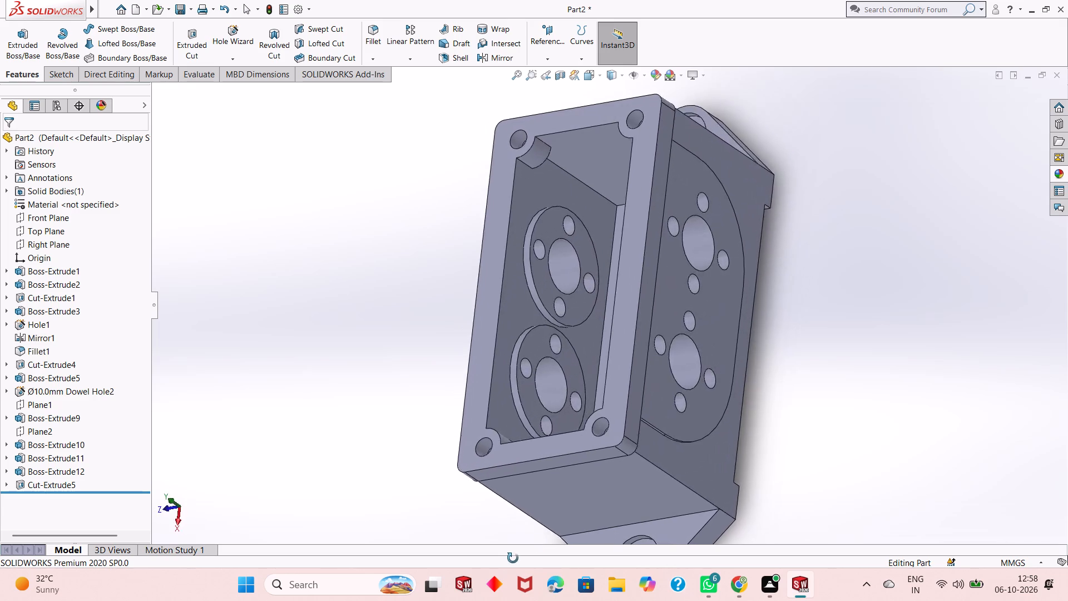
middle_click_drag(513, 558, 572, 463)
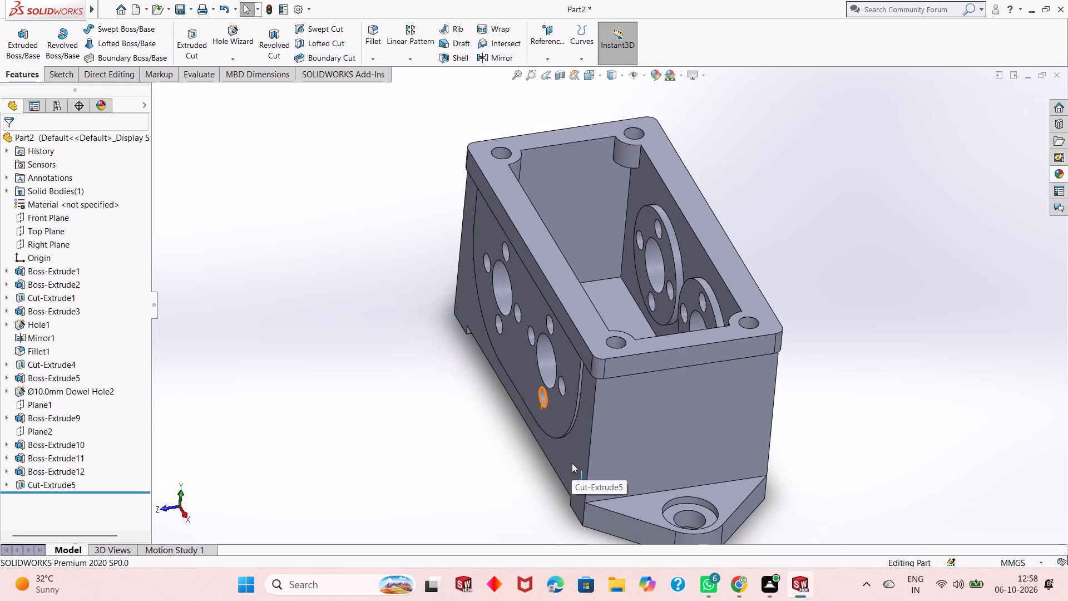
Fillet the cavity floor's two short end edges and the edges where both mounting lugs meet the end walls with a 2 mm radius.
left_click(377, 40)
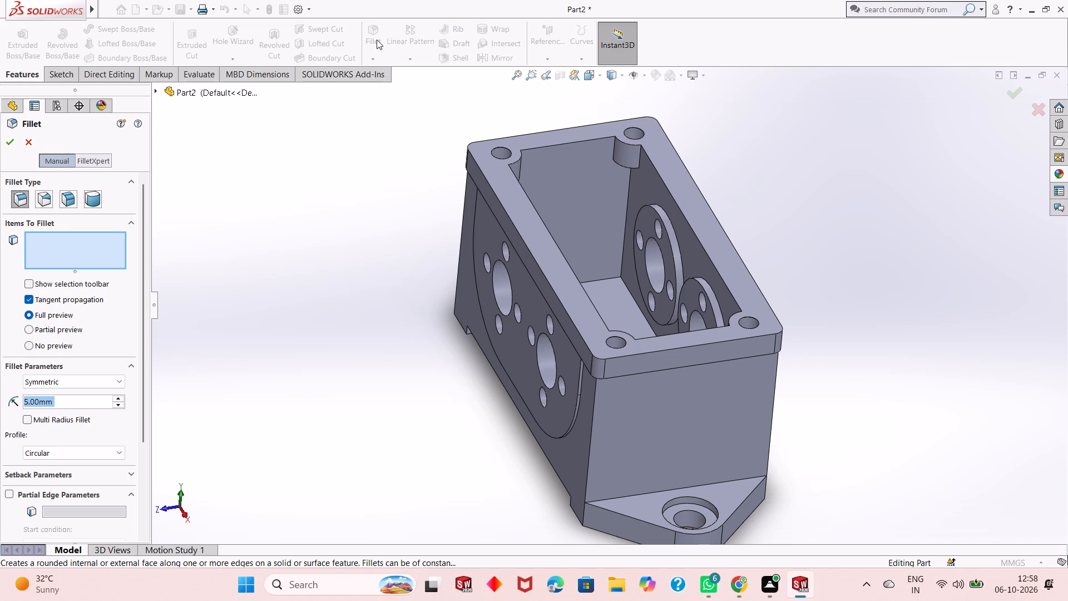
key("2")
key("Return")
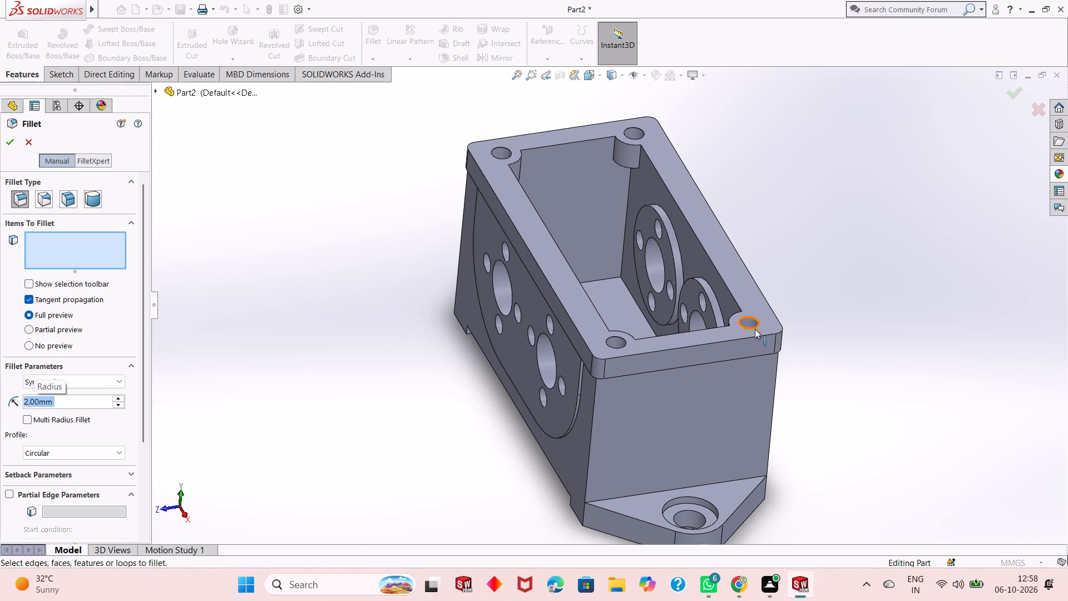
left_click(607, 280)
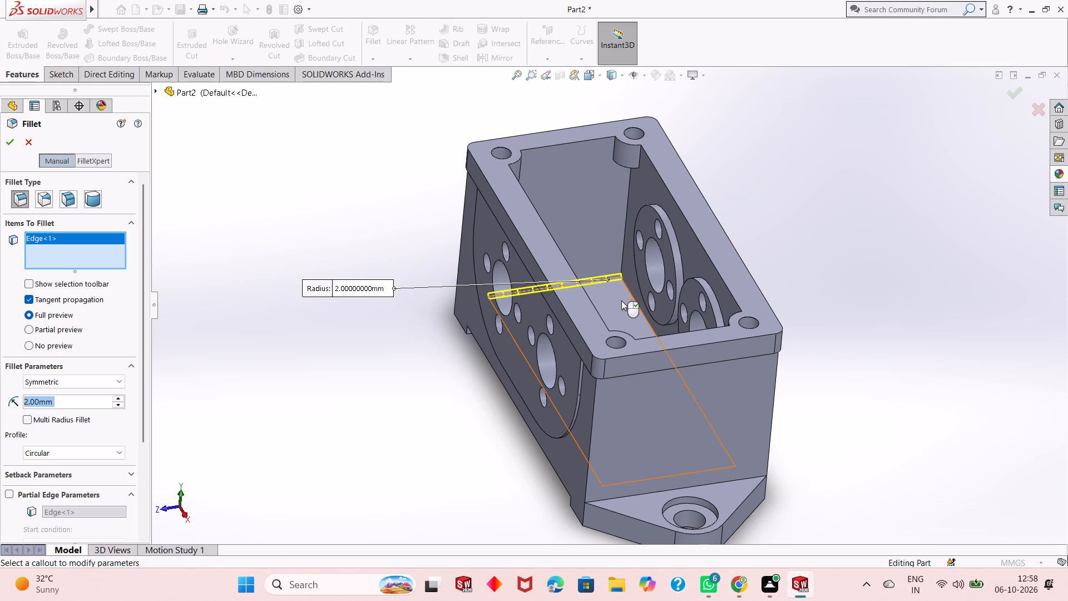
middle_click_drag(604, 308, 676, 492)
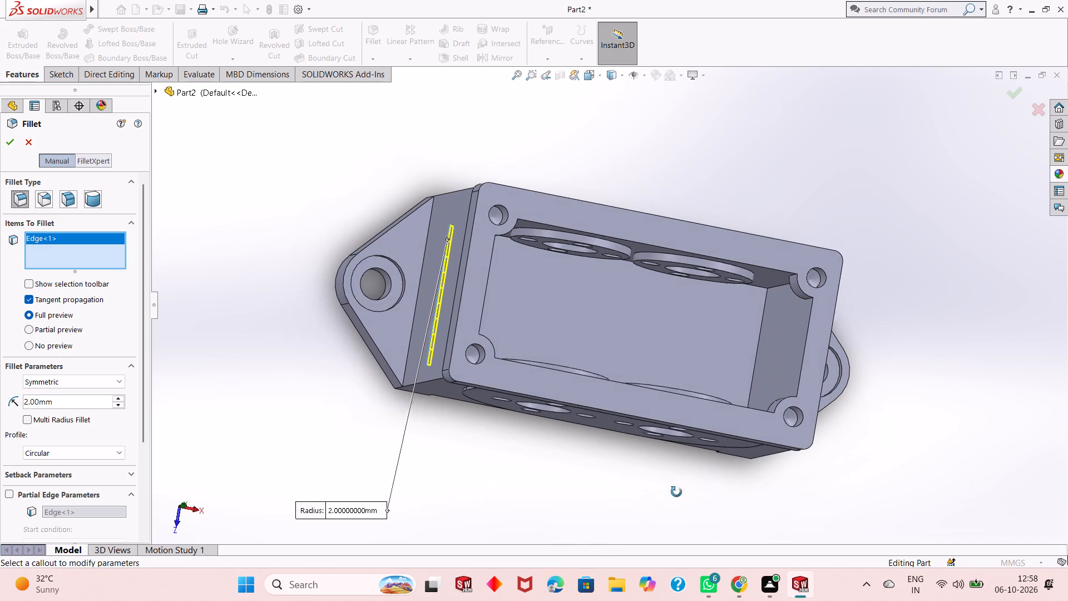
middle_click_drag(676, 492, 676, 492)
left_click(758, 357)
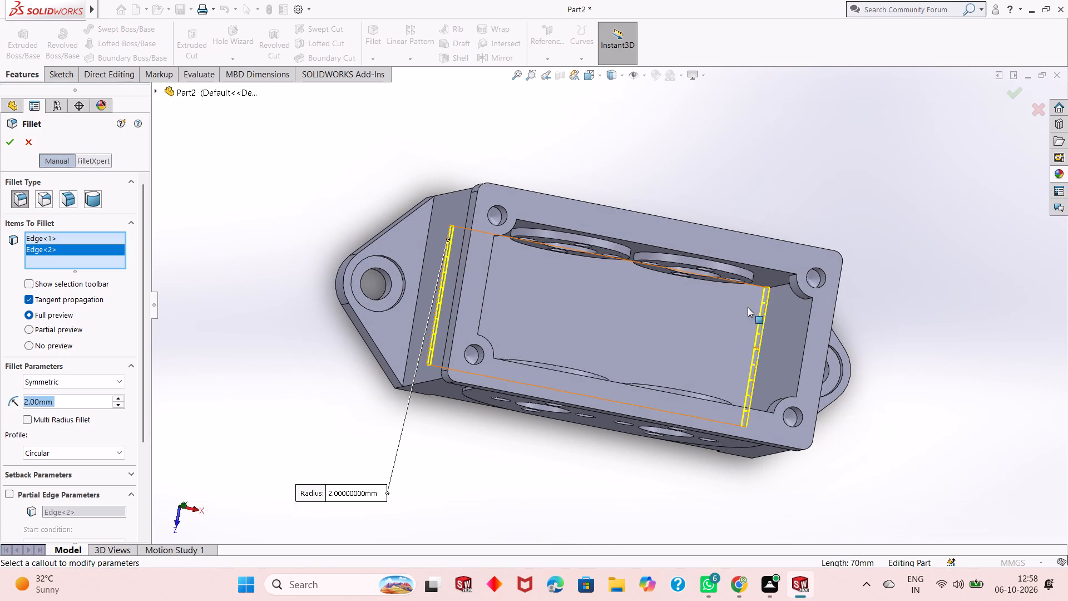
left_click(760, 288)
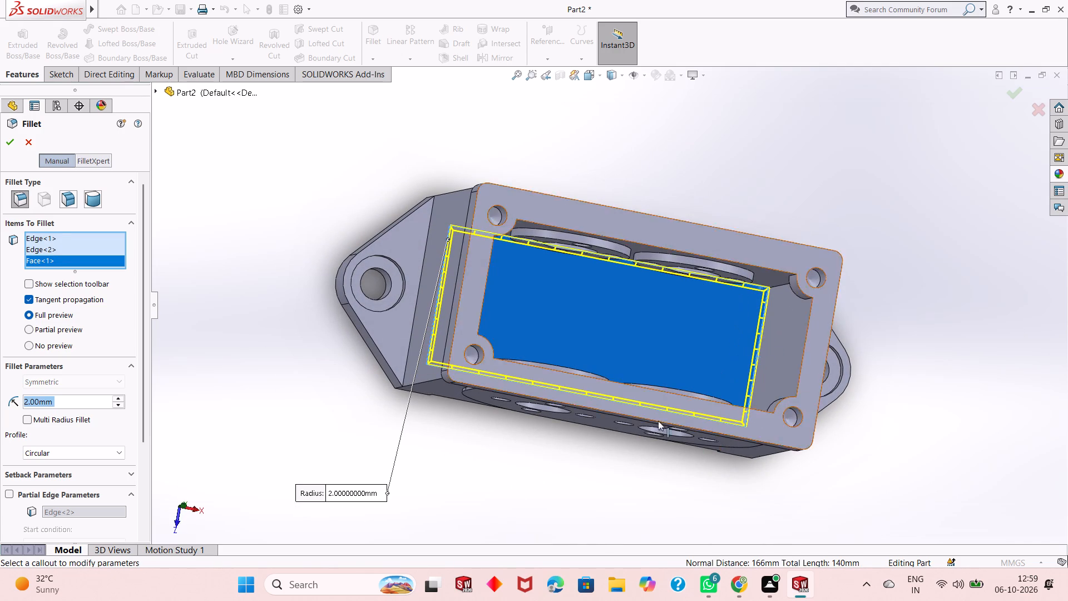
right_click(53, 262)
left_click(84, 278)
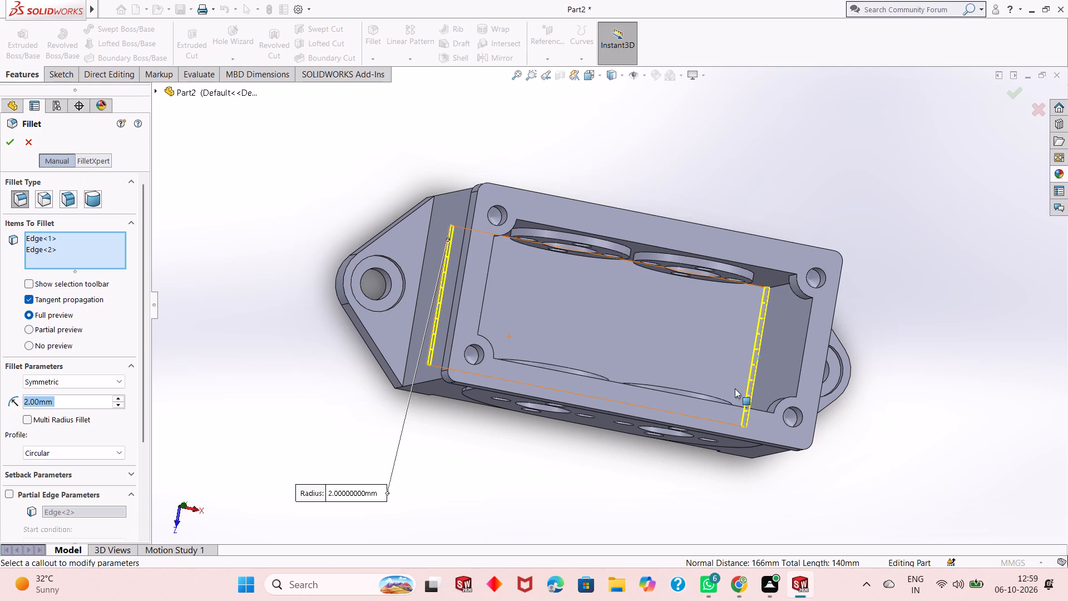
middle_click_drag(735, 388, 675, 353)
left_click(799, 406)
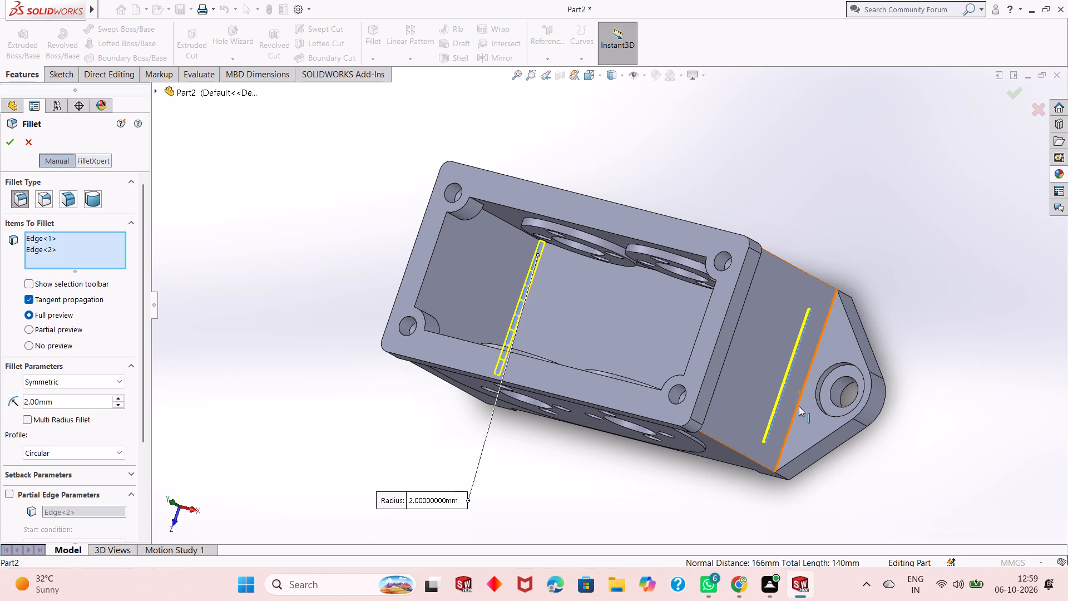
middle_click_drag(443, 406, 548, 398)
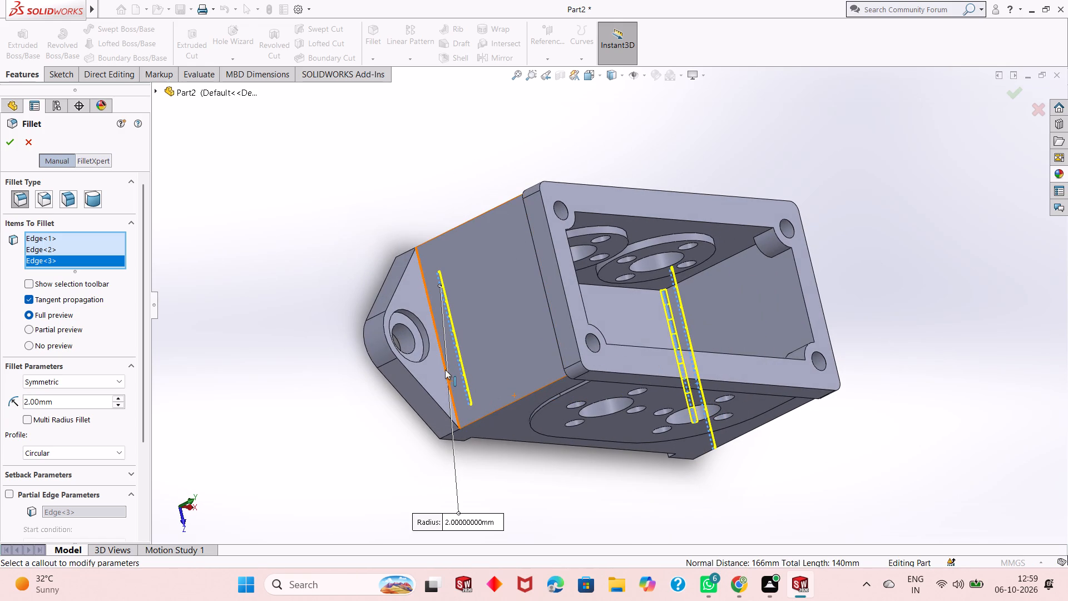
left_click(445, 370)
left_click(10, 143)
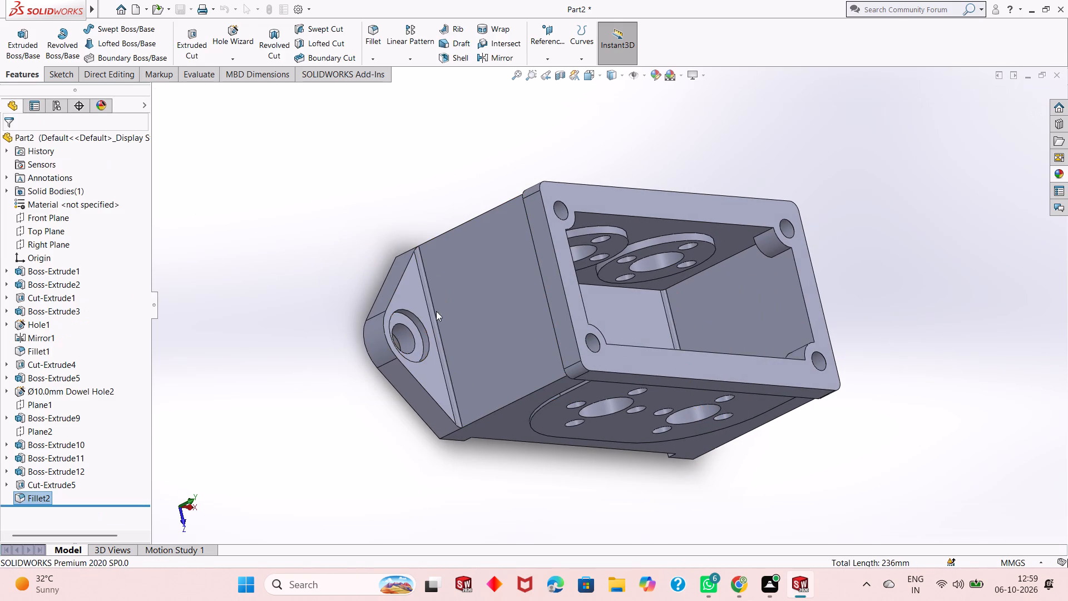
Inspect the filleted housing from the pad side, the mounting lug end and above.
middle_click_drag(590, 395, 519, 247)
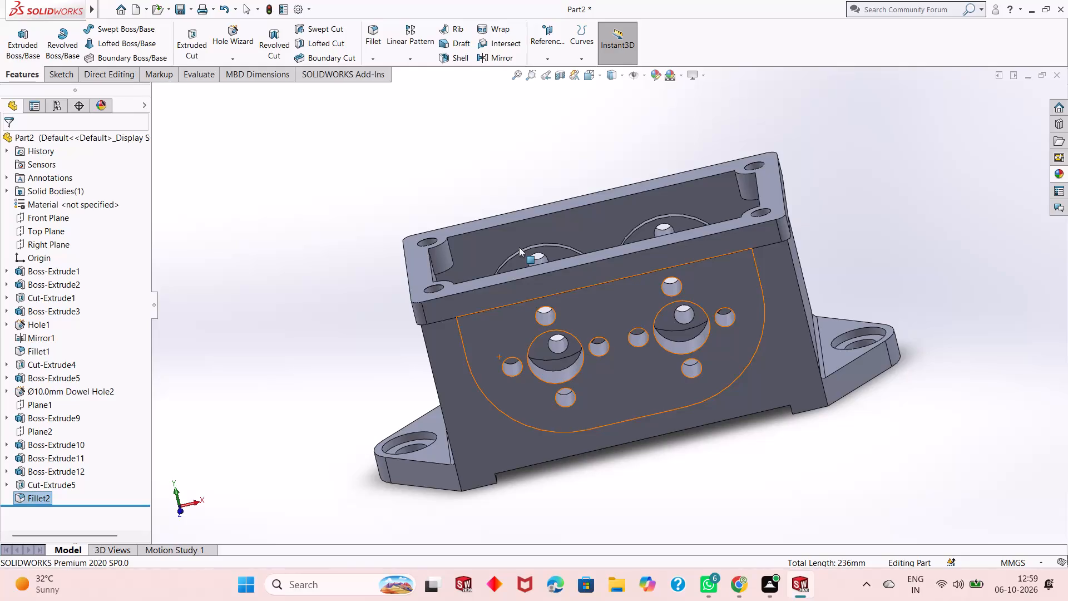
scroll(589, 337, "up", 1)
middle_click_drag(609, 359, 554, 367)
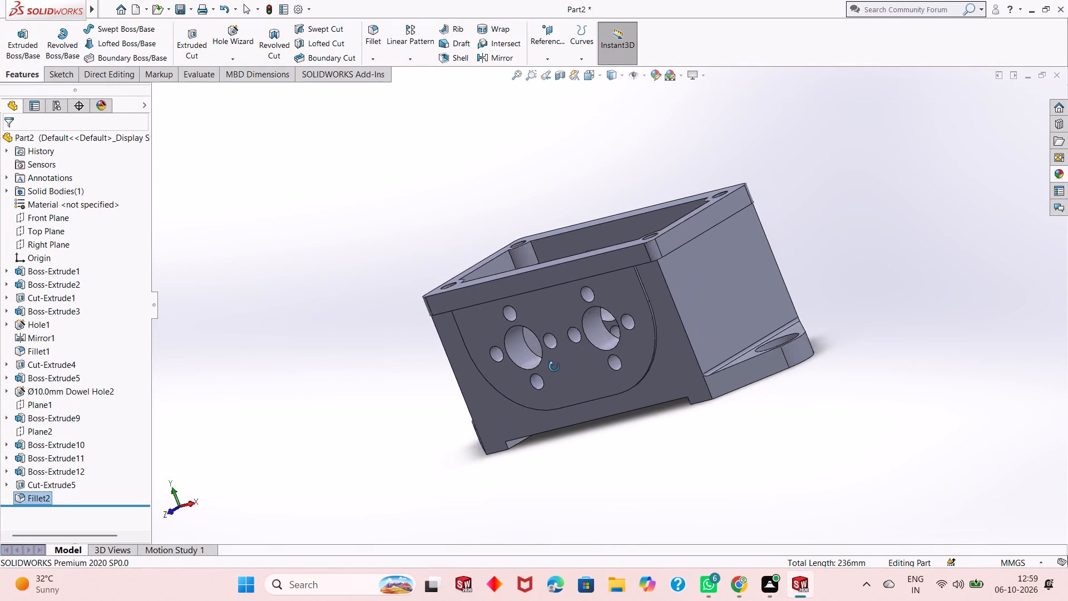
middle_click_drag(554, 367, 550, 418)
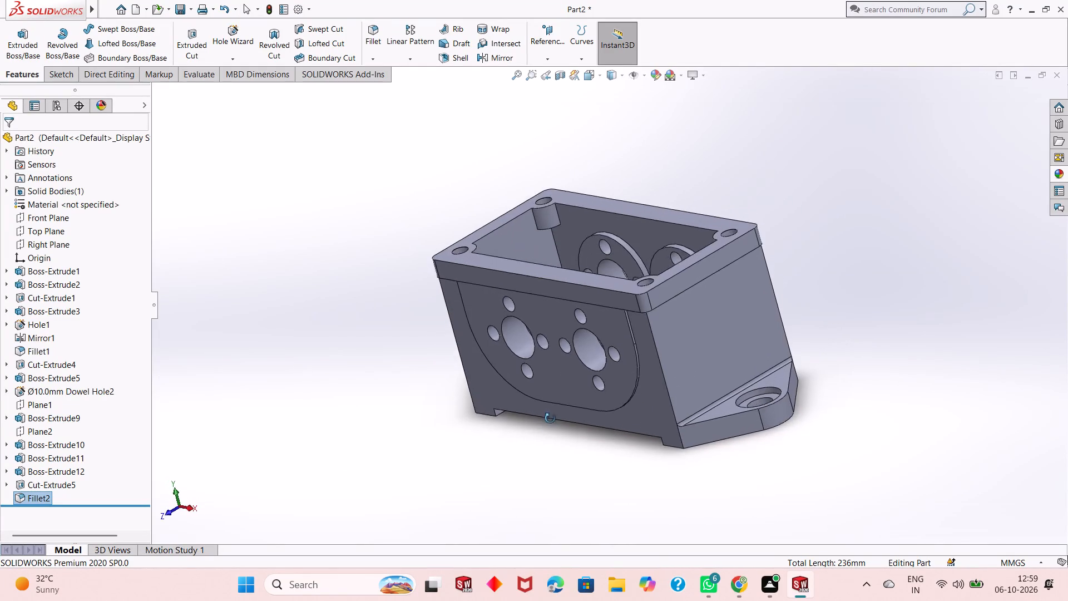
middle_click_drag(550, 418, 548, 415)
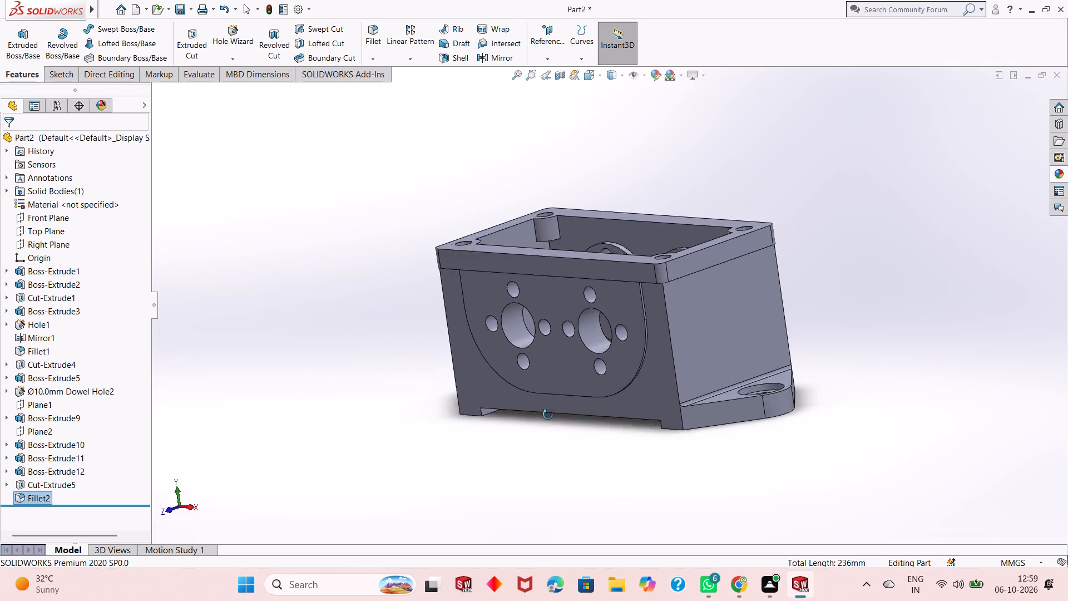
middle_click_drag(548, 415, 546, 453)
scroll(569, 427, "up", 2)
scroll(636, 236, "down", 2)
scroll(622, 248, "up", 1)
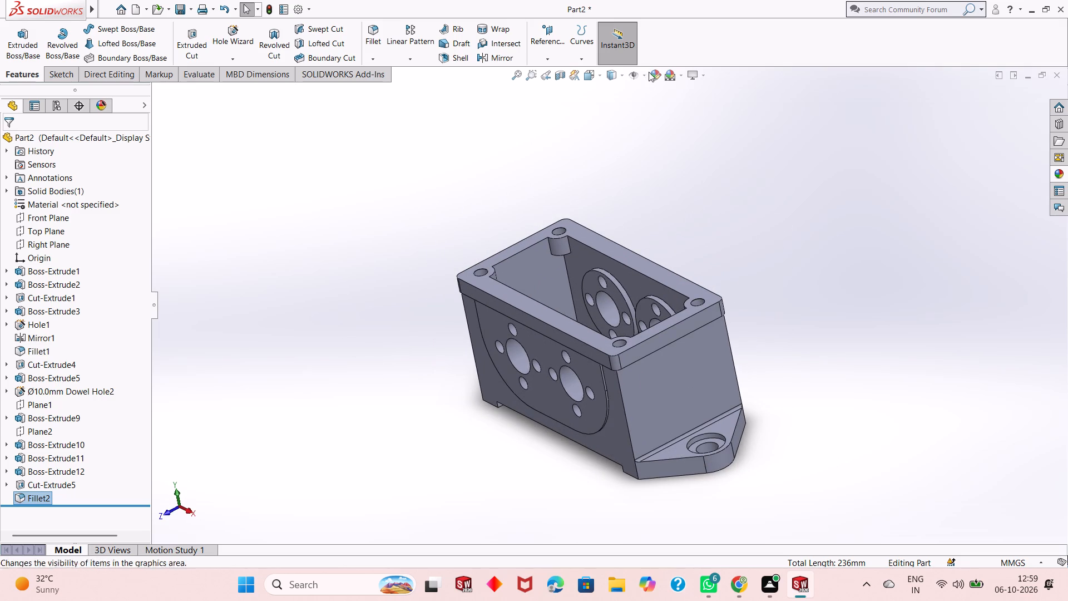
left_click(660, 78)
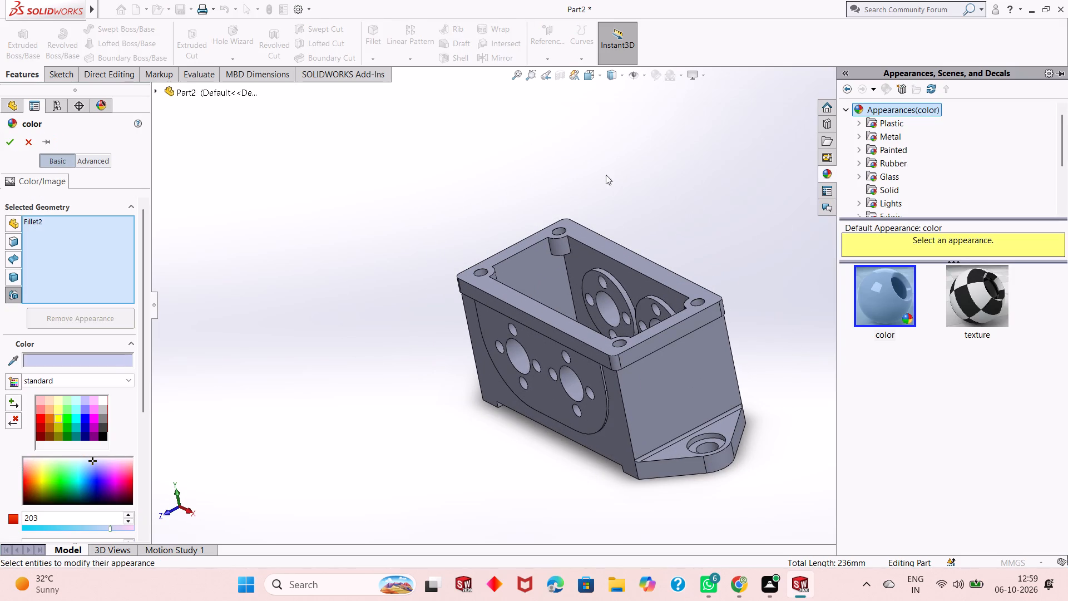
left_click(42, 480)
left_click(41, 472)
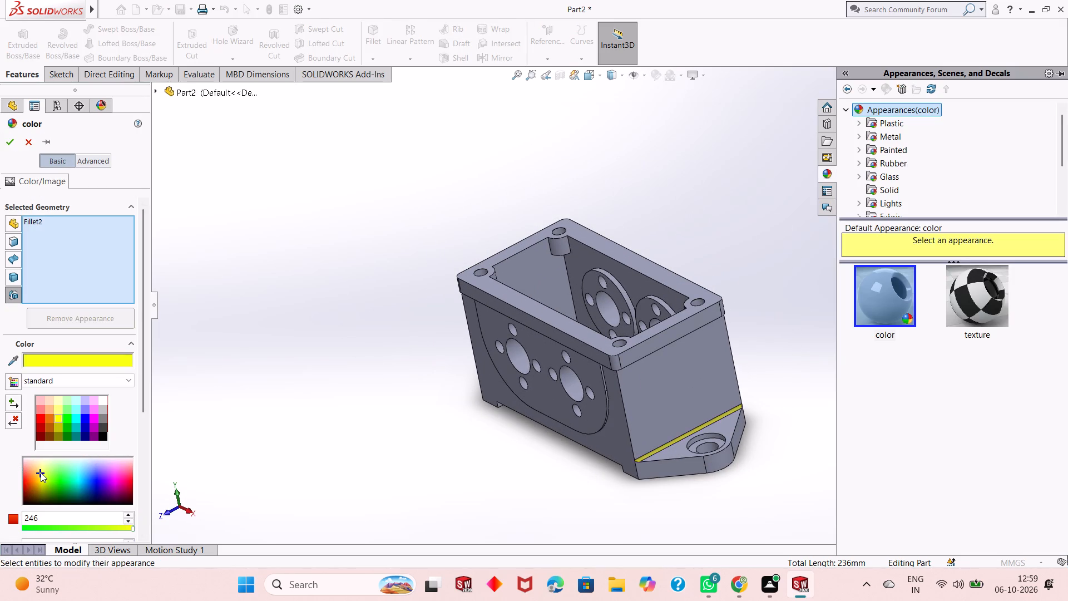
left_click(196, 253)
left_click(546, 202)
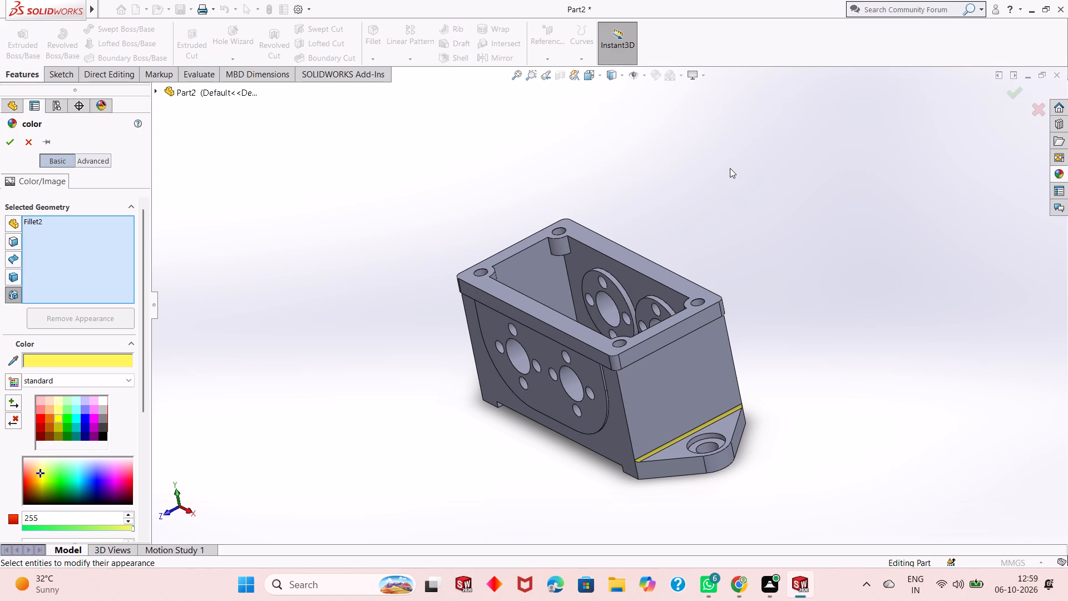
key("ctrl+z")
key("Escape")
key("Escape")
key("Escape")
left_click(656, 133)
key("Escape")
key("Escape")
Colour the whole part yellow-green, with a red value of 204, instead of colouring only the latest fillet.
left_click(655, 77)
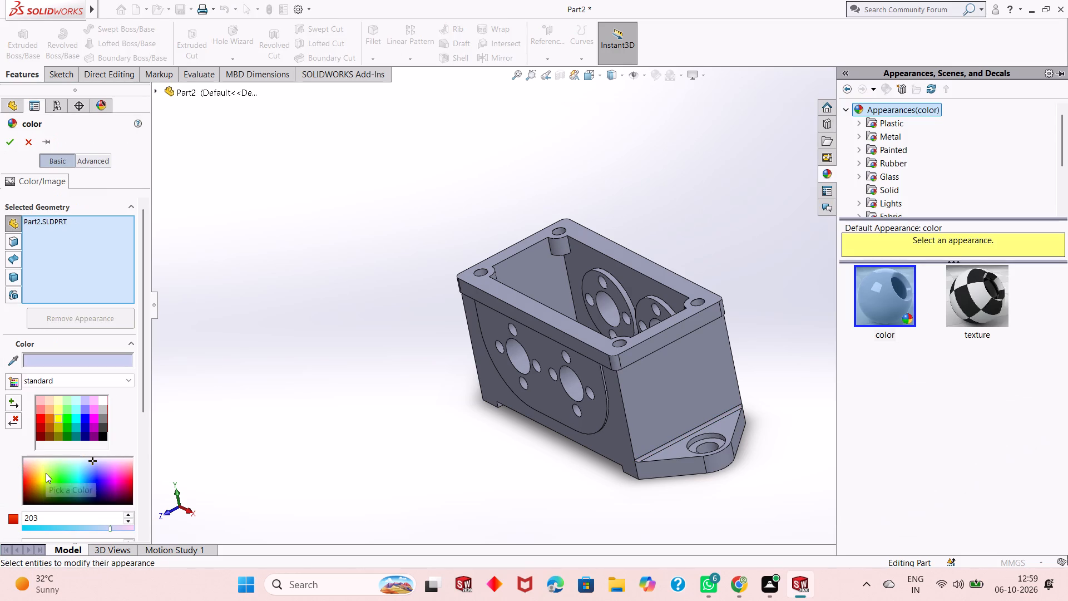
left_click(42, 472)
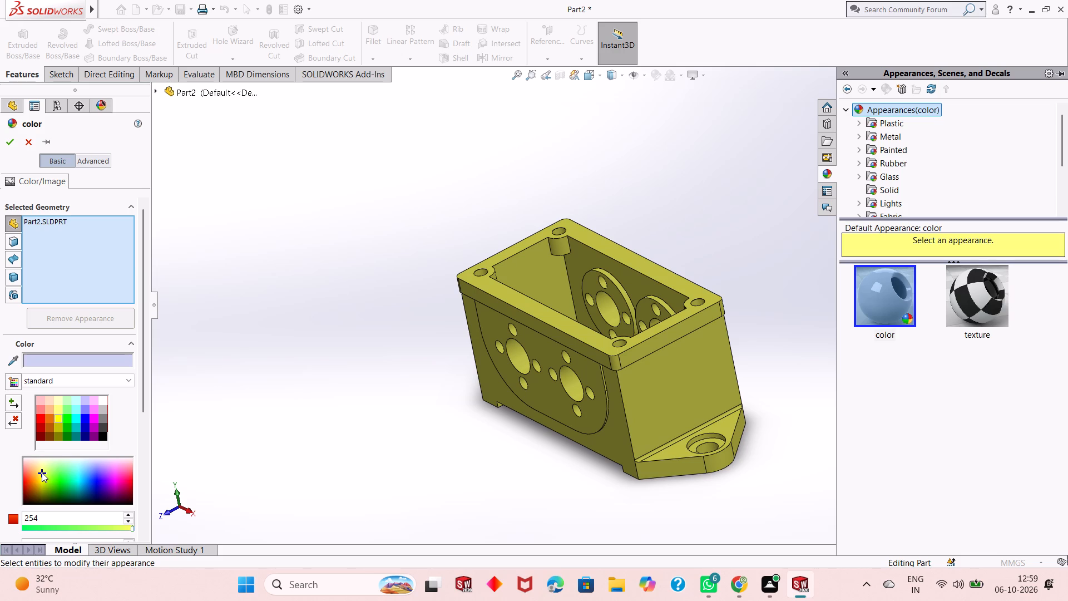
left_click(46, 481)
left_click(46, 476)
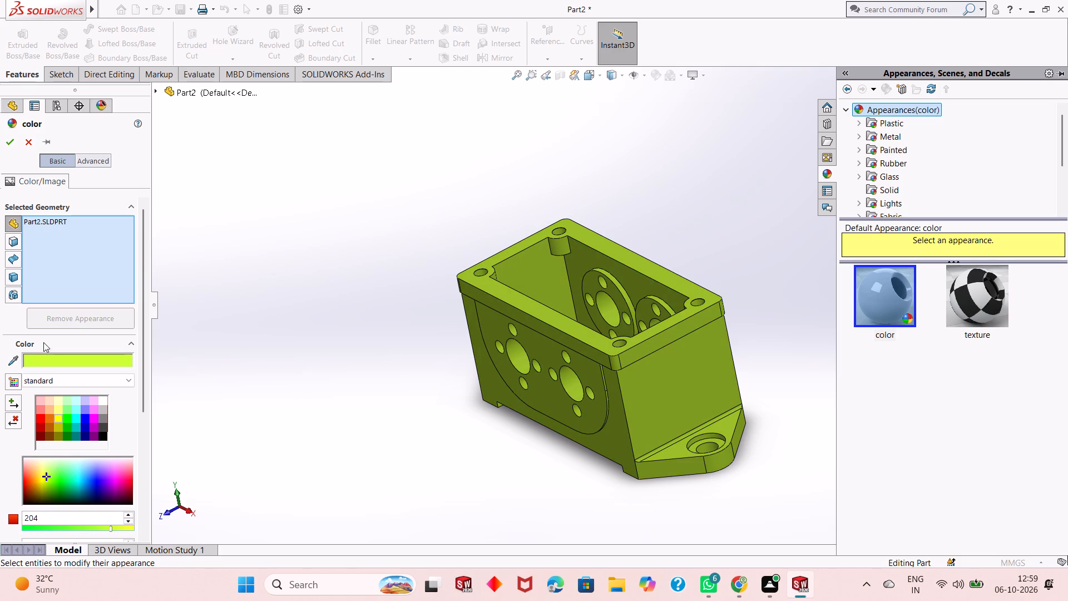
left_click(8, 144)
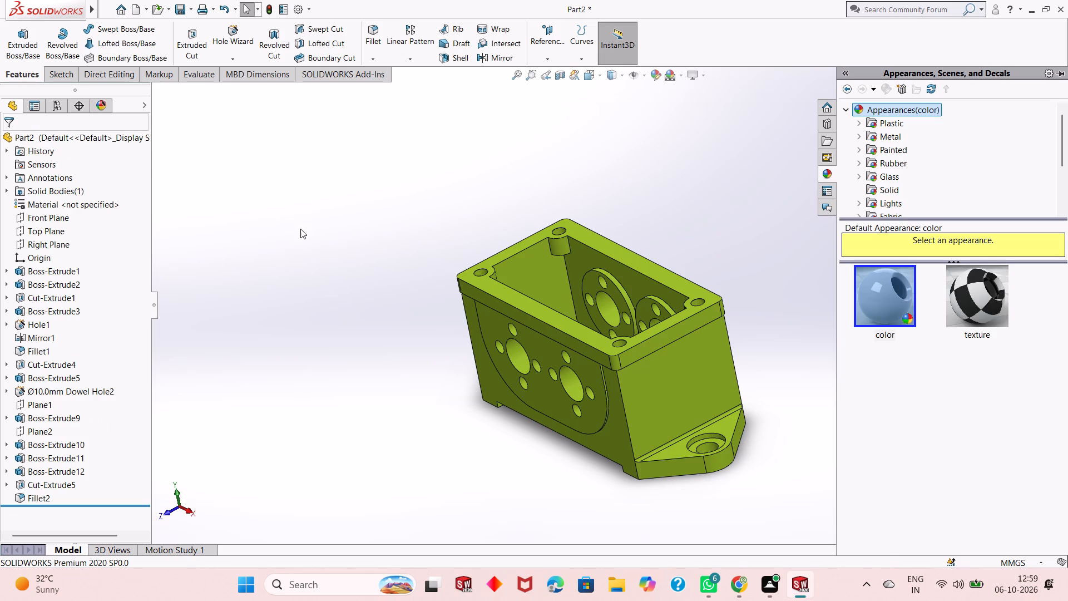
left_click(354, 282)
Apply the polished aluminum metal appearance to the Cut-Extrude5 feature containing the 28 mm and 10 mm through holes.
middle_click_drag(599, 351, 606, 328)
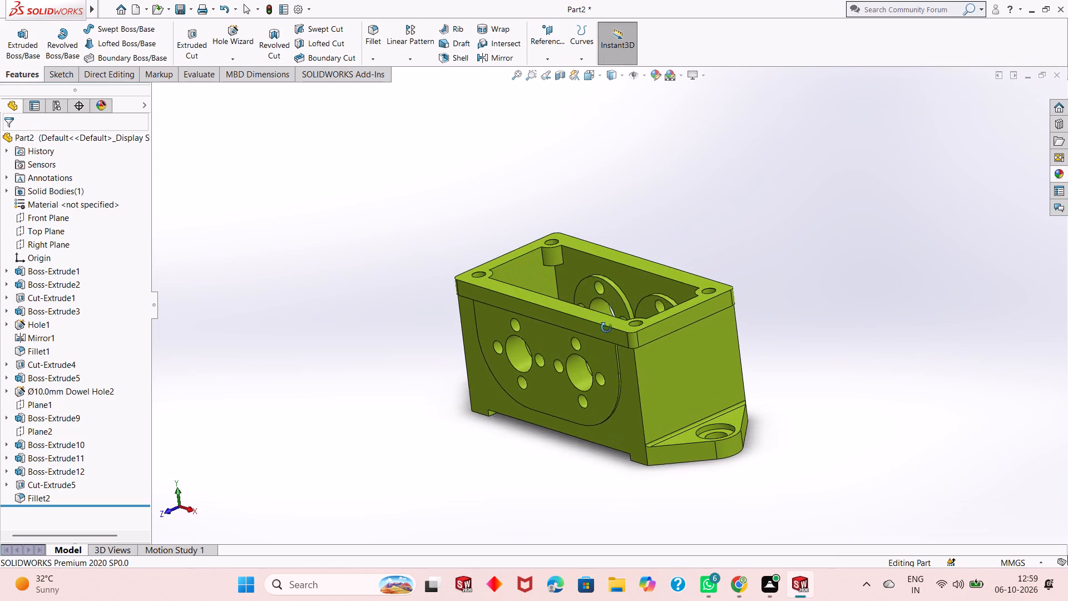
middle_click_drag(606, 328, 610, 354)
scroll(603, 372, "up", 2)
scroll(626, 343, "down", 2)
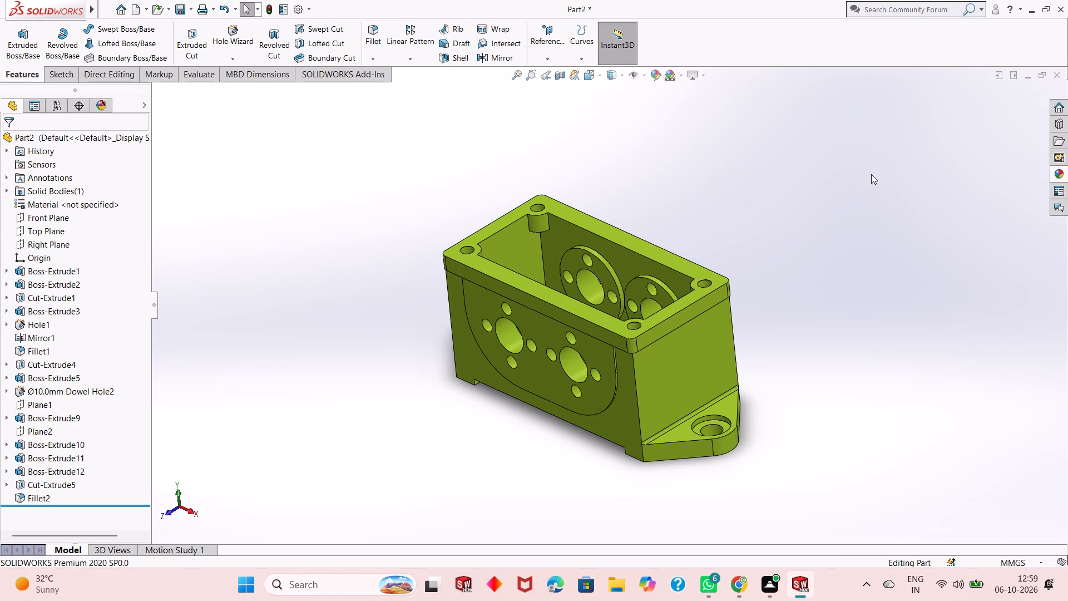
left_click(1061, 169)
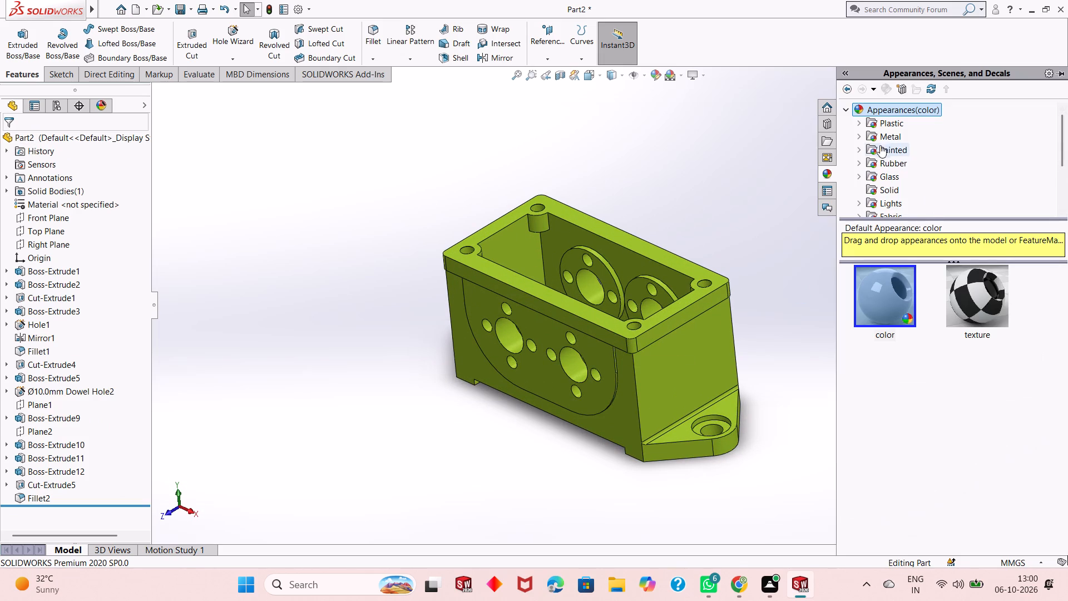
left_click(888, 139)
left_click_drag(900, 390, 472, 308)
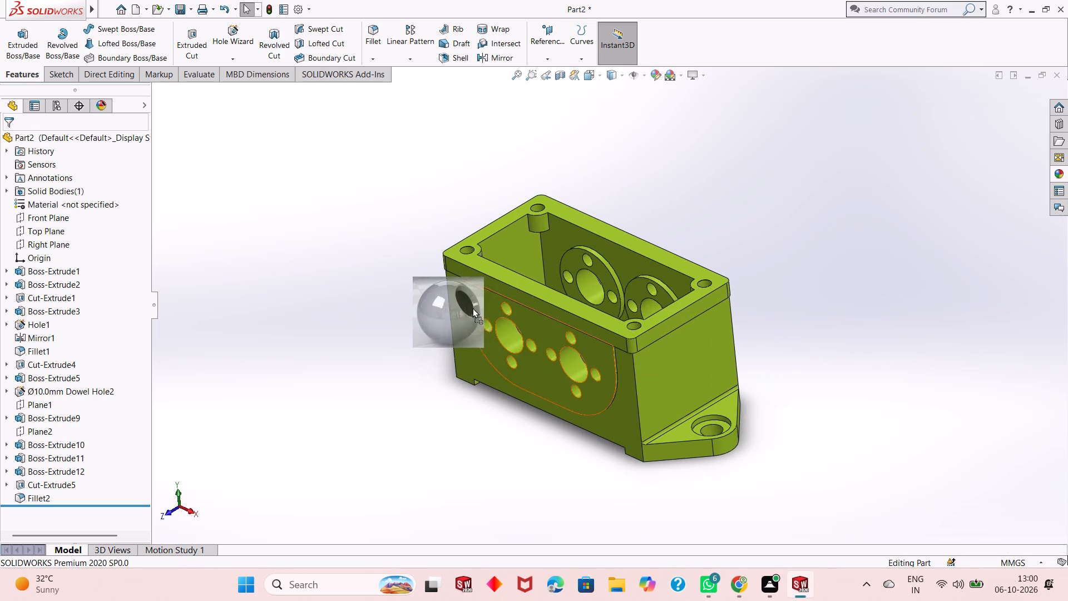
left_click_drag(472, 308, 512, 337)
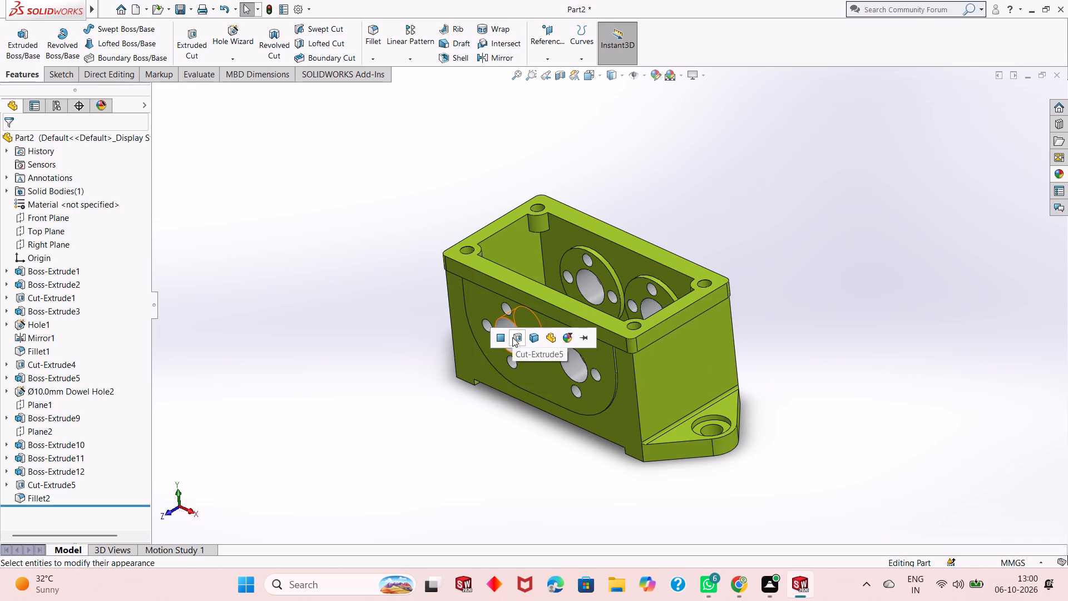
left_click(512, 337)
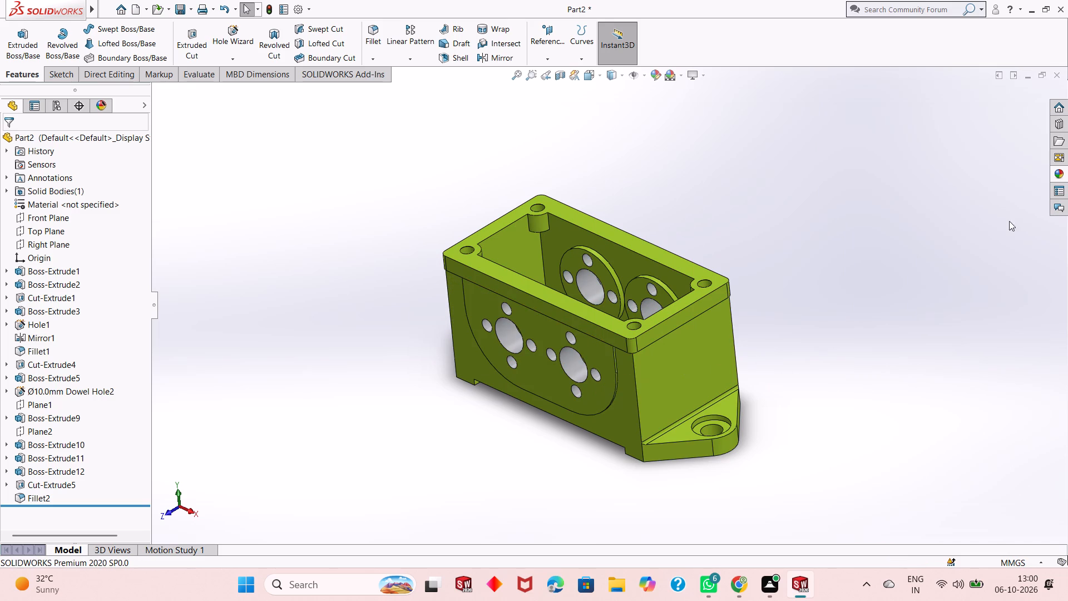
Apply the polished aluminum appearance to the Ø10.0mm Dowel Hole2 feature in the top rim's corners.
left_click(1057, 175)
left_click_drag(888, 375, 817, 288)
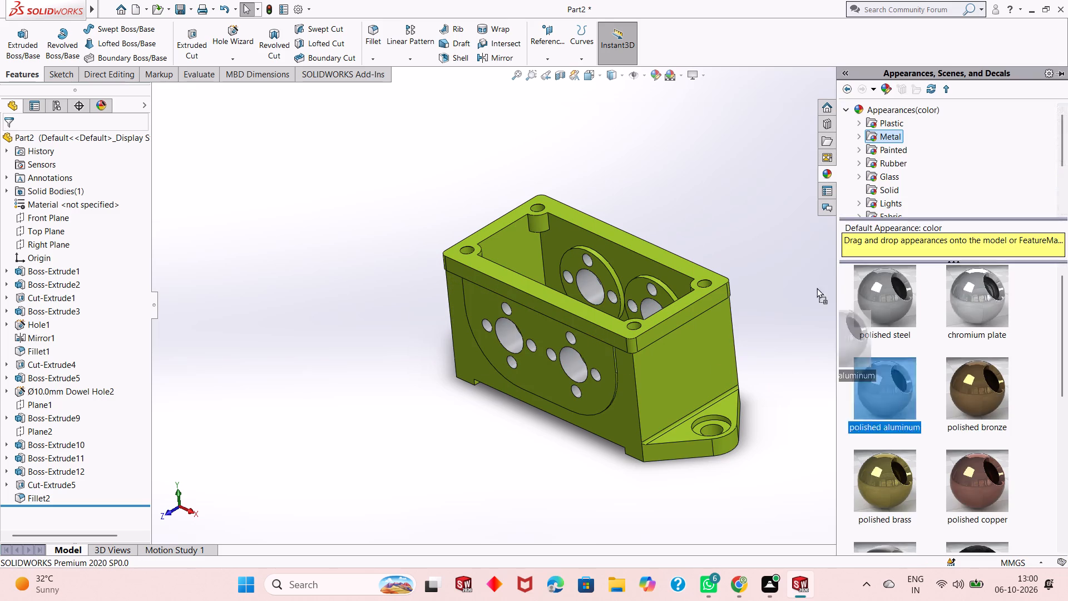
left_click_drag(817, 288, 705, 283)
left_click(705, 283)
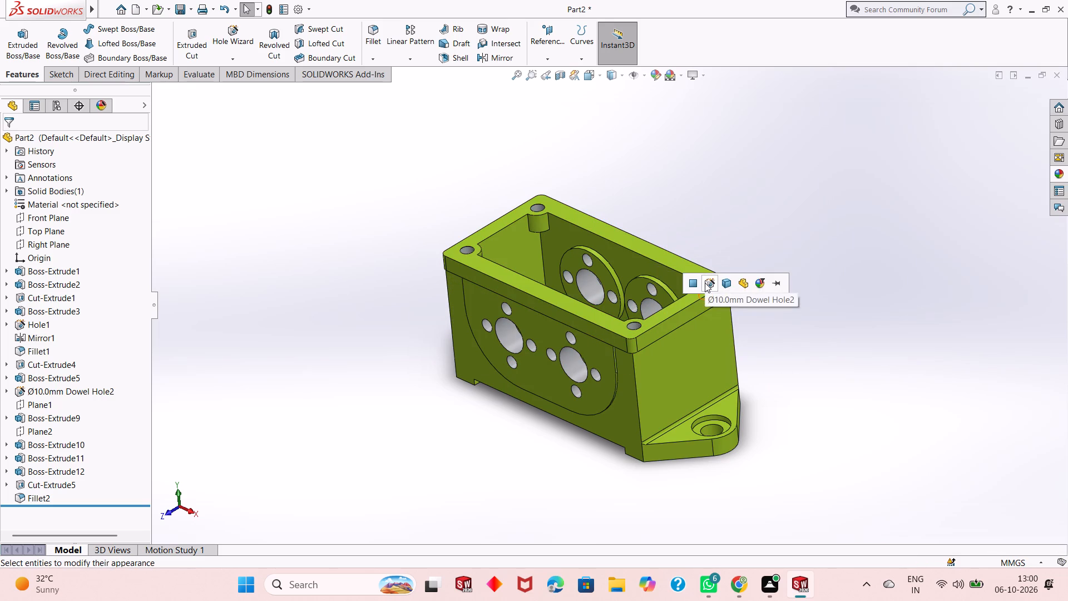
Apply polished aluminum to the mirrored lug hole's three faces: the counterbore floor, the counterbore wall and the inner bore.
left_click(1063, 176)
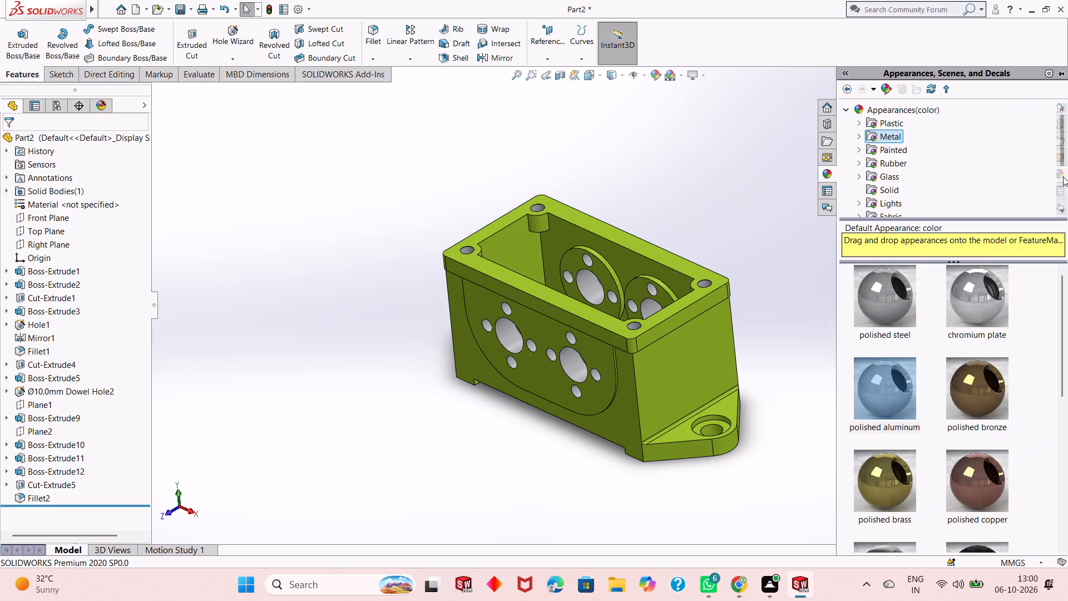
left_click_drag(871, 405, 851, 406)
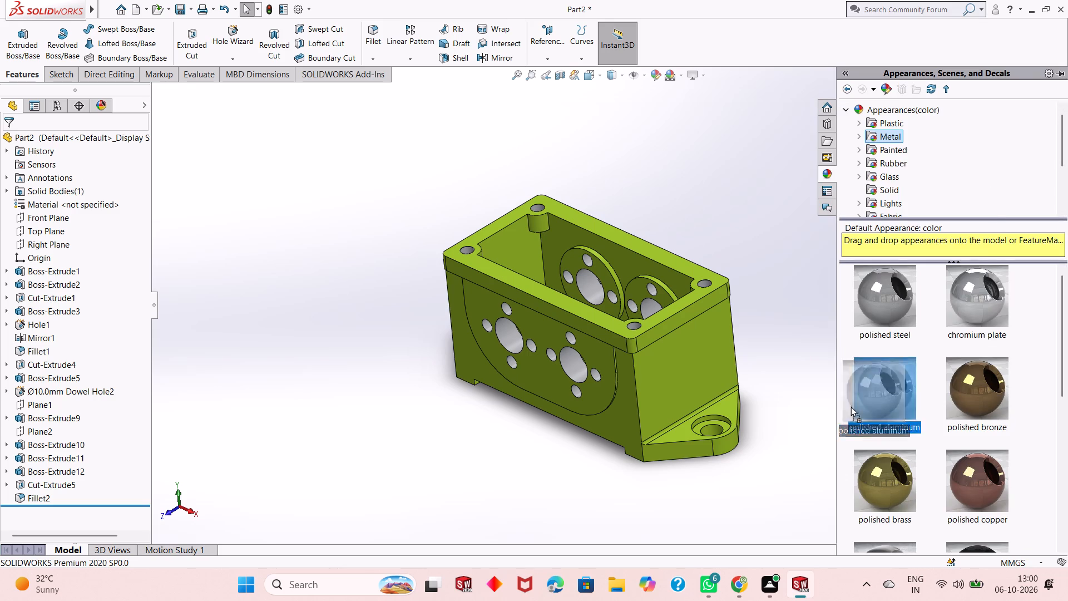
left_click_drag(851, 406, 713, 421)
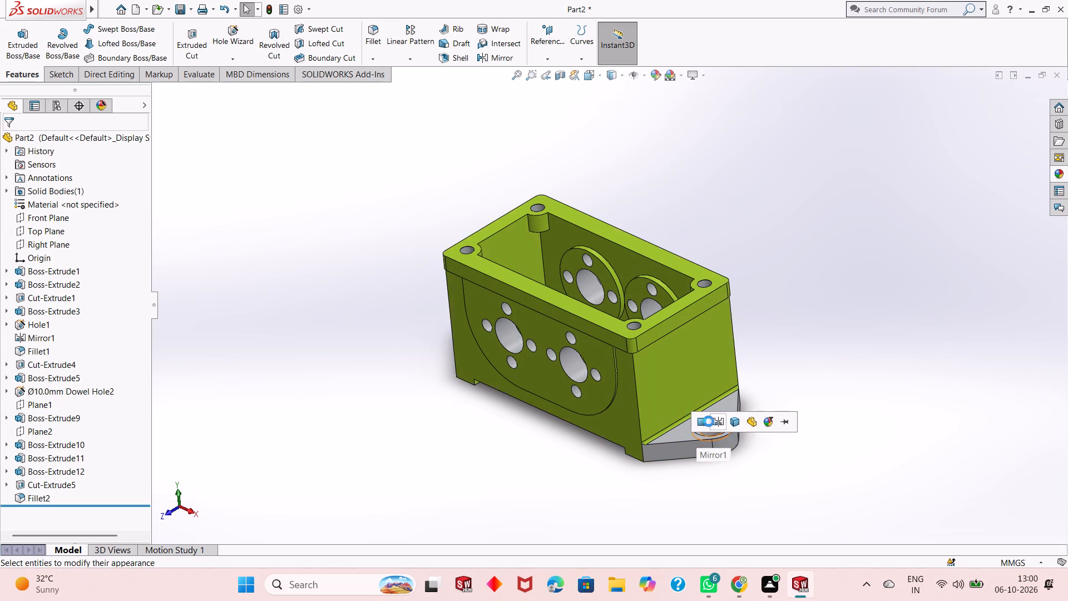
left_click(705, 421)
scroll(695, 421, "down", 3)
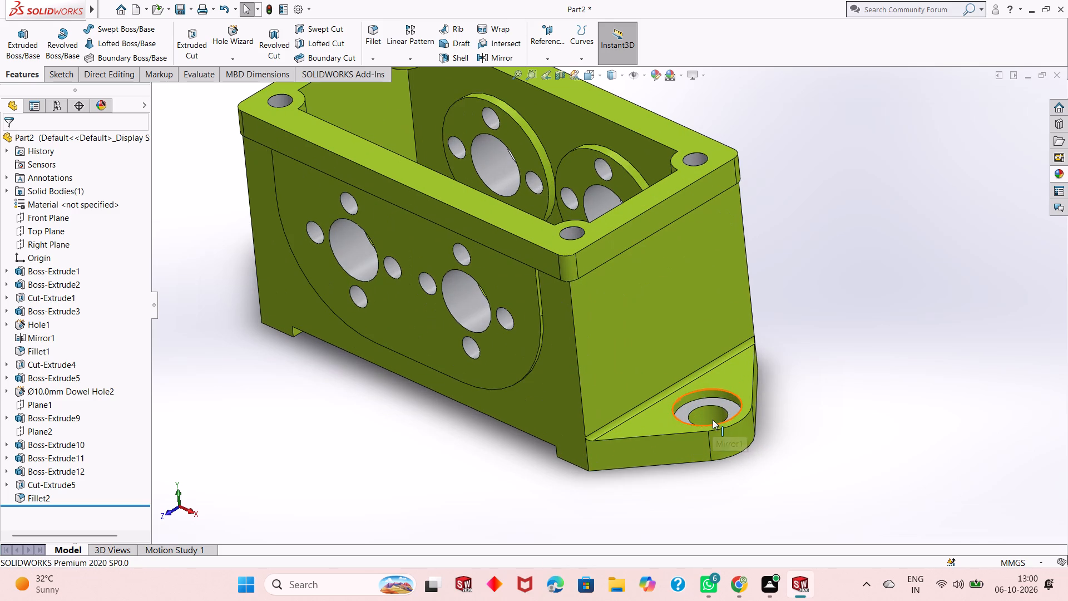
left_click(1059, 173)
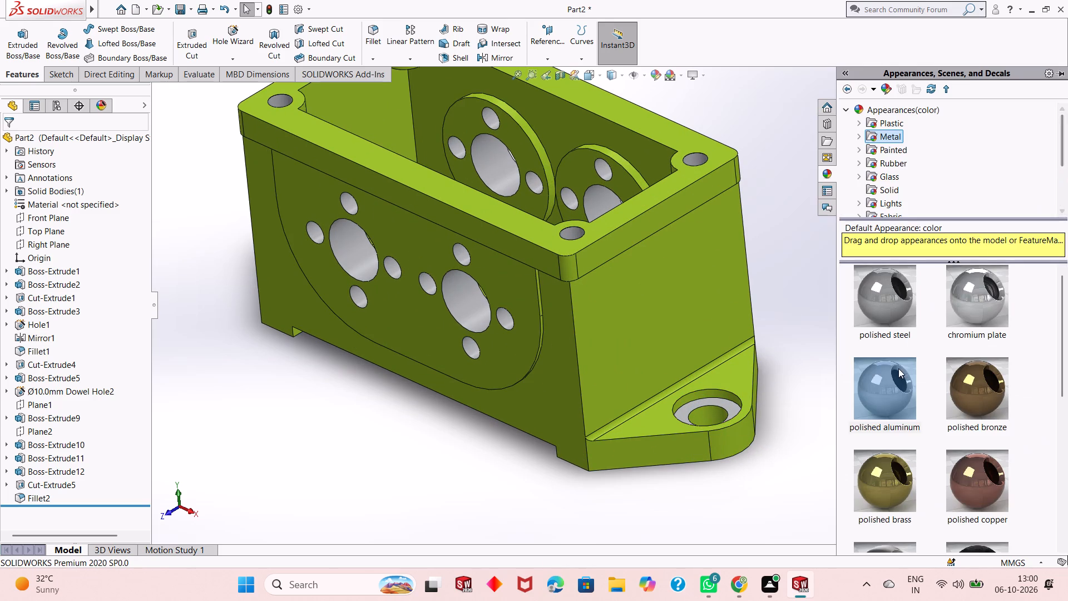
left_click_drag(889, 387, 707, 392)
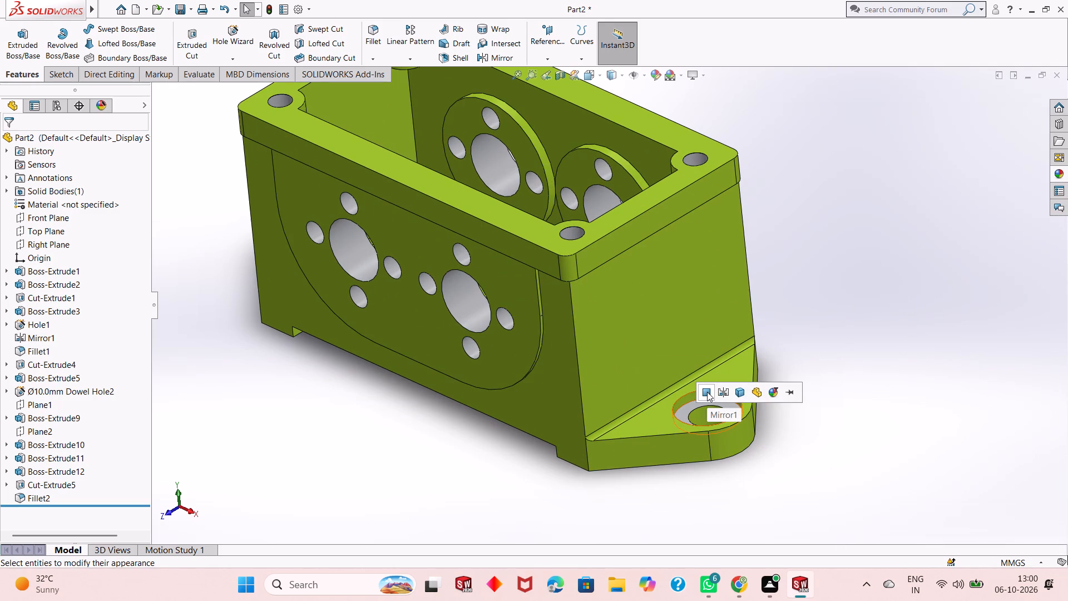
left_click(707, 392)
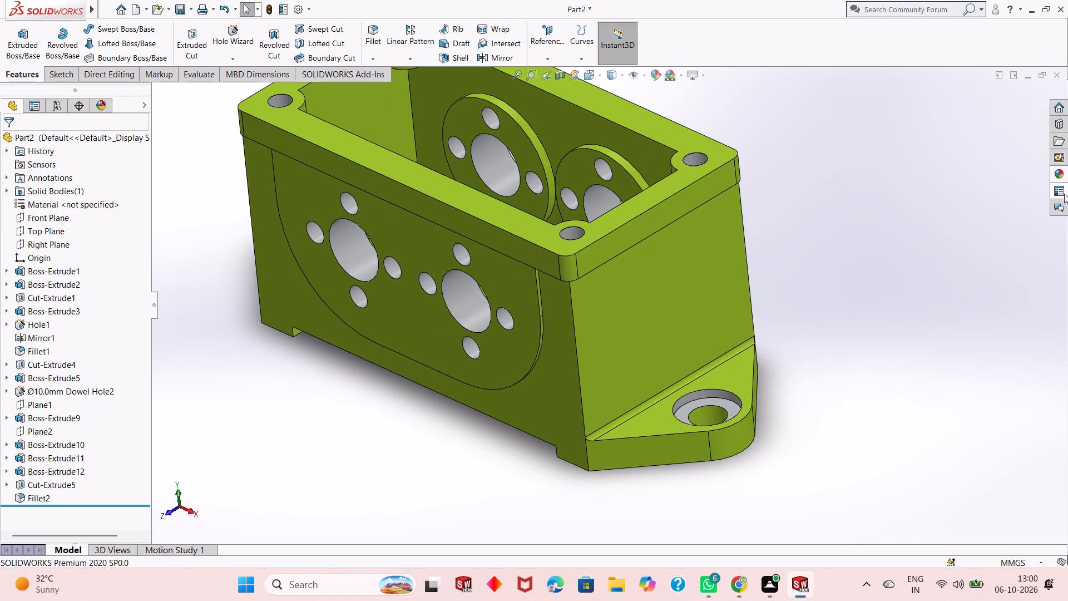
left_click(1065, 175)
left_click_drag(892, 395, 716, 408)
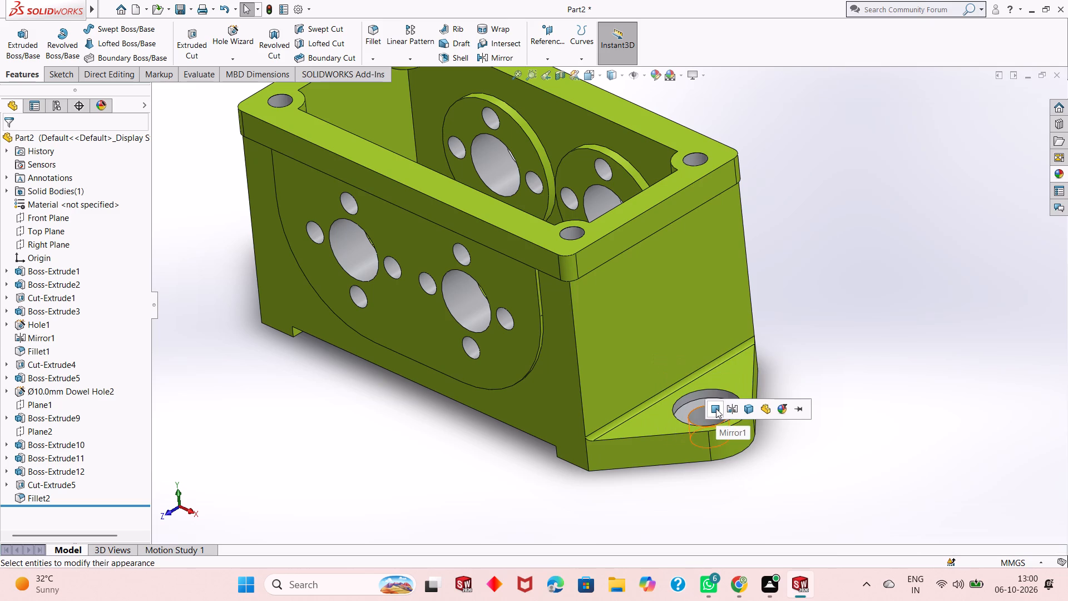
left_click(716, 408)
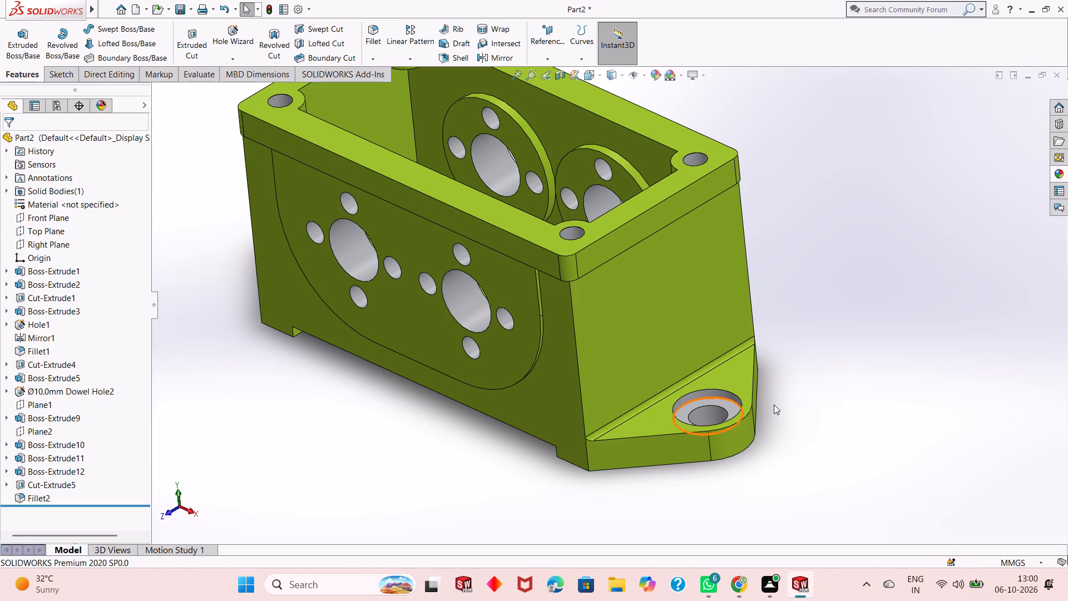
Apply the polished aluminum appearance to the whole Hole1 counterbore feature on the opposite mounting lug.
middle_click_drag(564, 361, 687, 277)
scroll(607, 312, "up", 3)
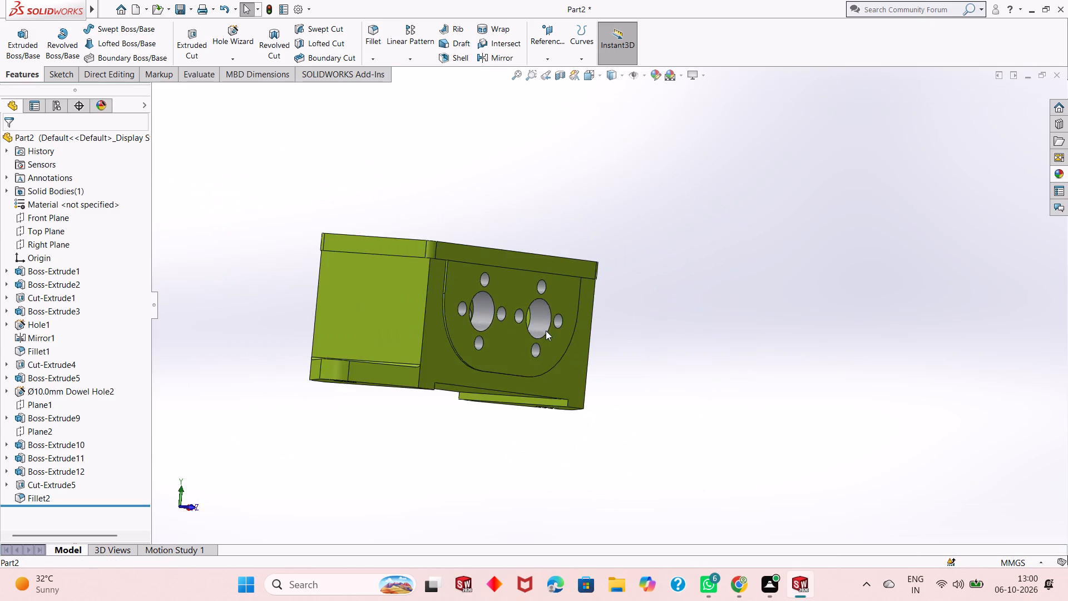
middle_click_drag(546, 331, 673, 426)
scroll(609, 426, "down", 3)
middle_click_drag(574, 412, 565, 445)
scroll(566, 416, "down", 3)
left_click(1055, 169)
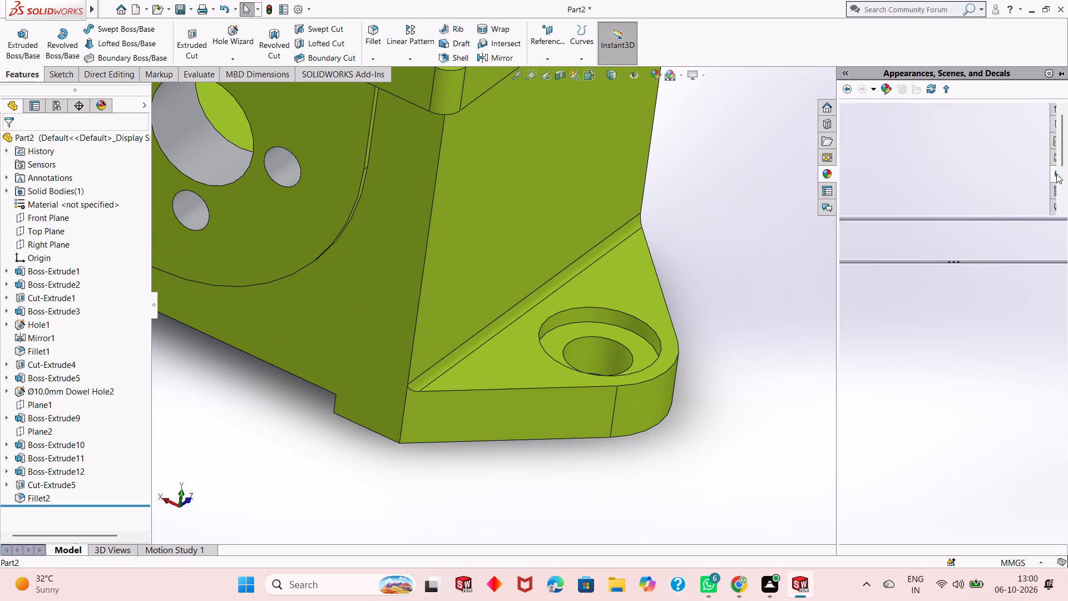
left_click_drag(881, 394, 595, 328)
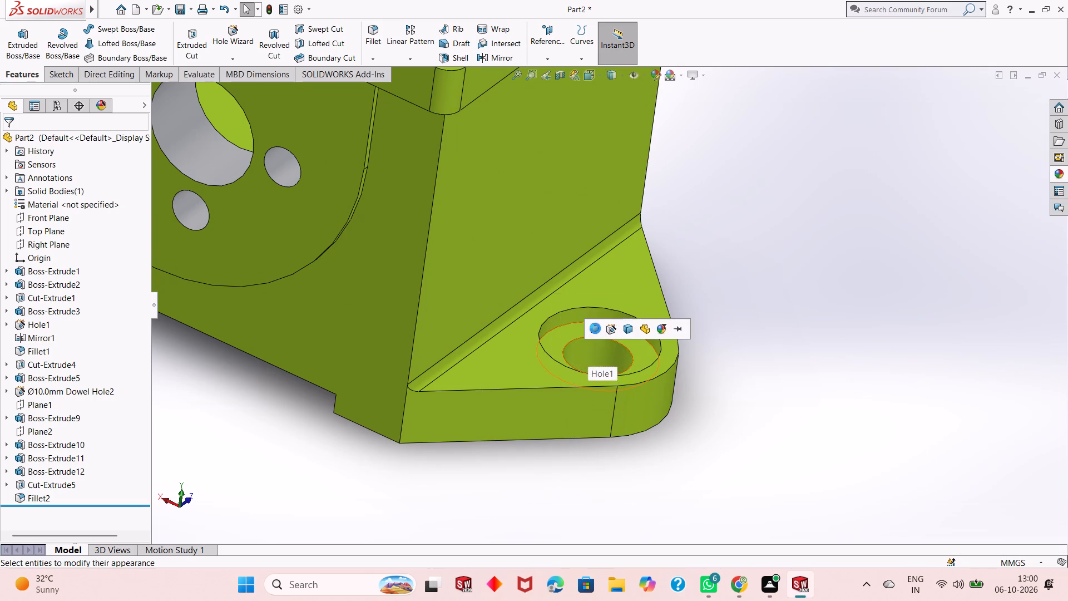
left_click(616, 328)
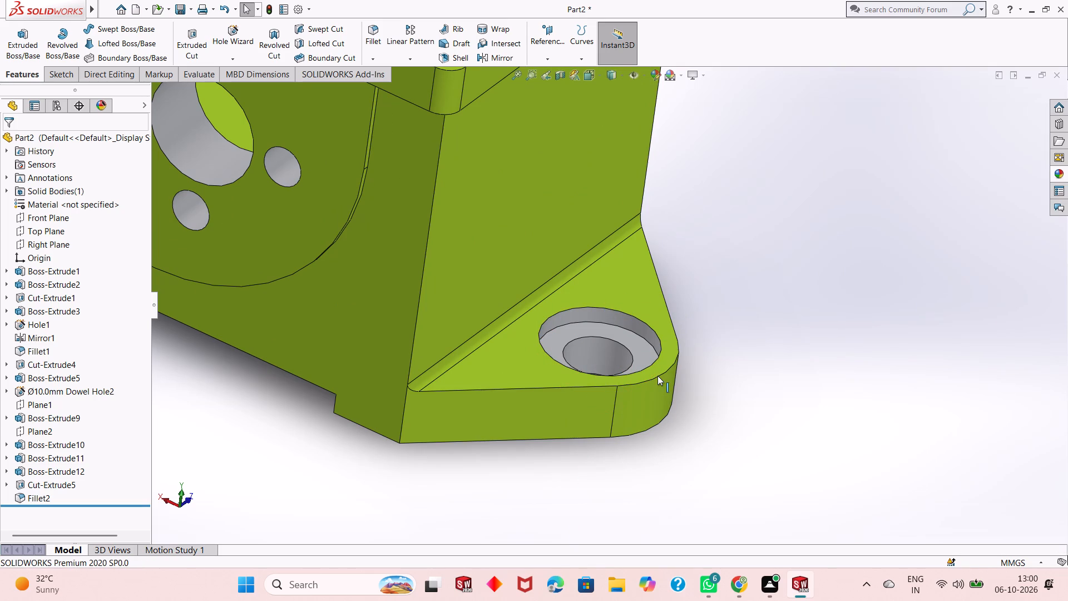
Inspect the coloured housing and its polished aluminum holes from the underside, pad side, lug ends and above.
scroll(630, 370, "up", 4)
middle_click_drag(650, 386, 658, 269)
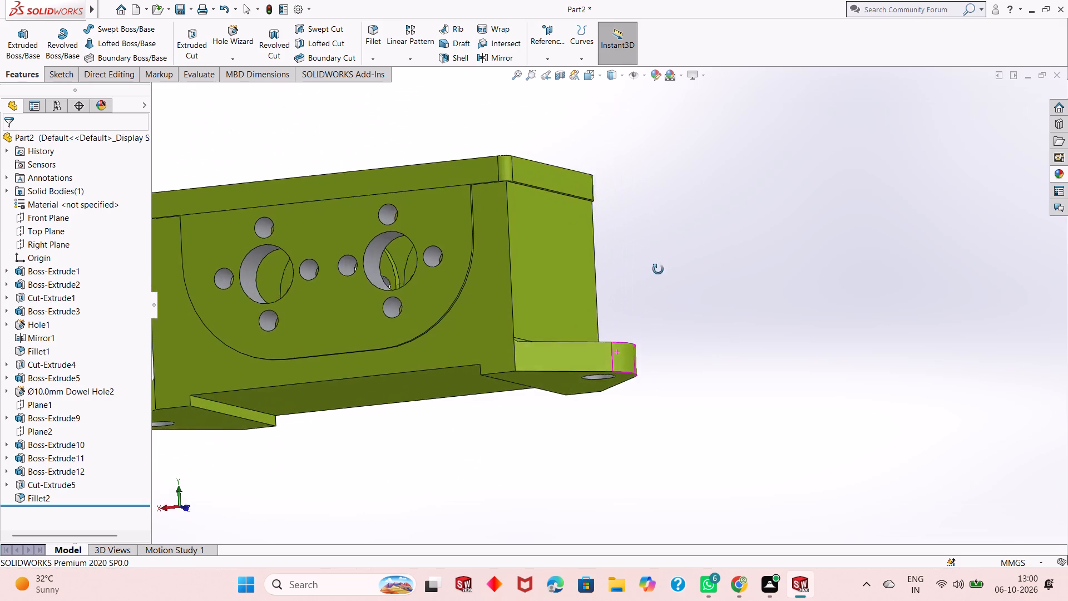
middle_click_drag(658, 269, 655, 286)
scroll(485, 289, "up", 2)
middle_click_drag(466, 274, 482, 392)
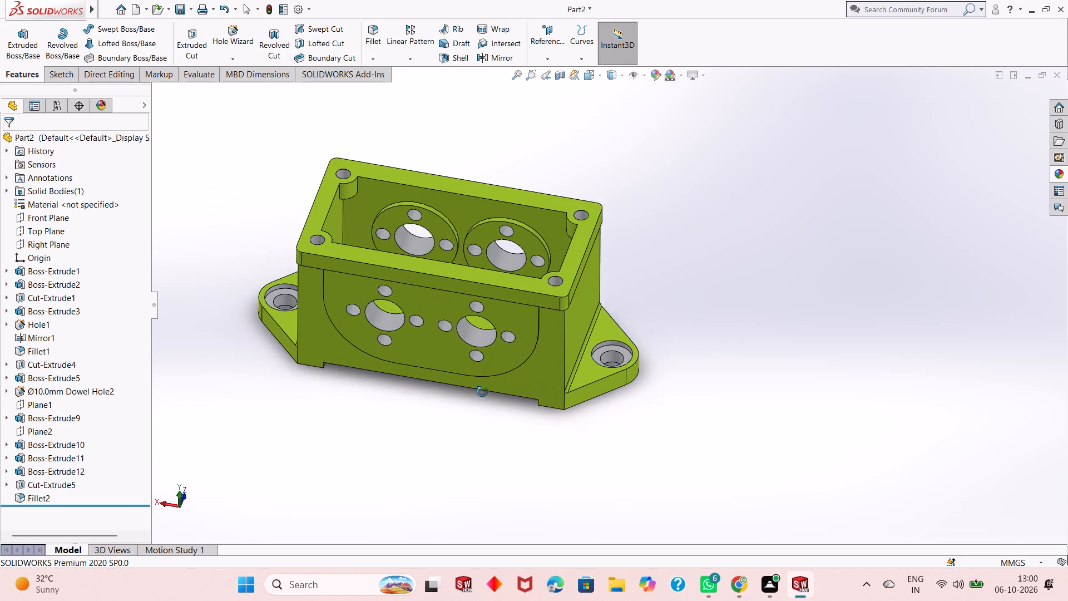
middle_click_drag(482, 392, 464, 406)
middle_click_drag(620, 362, 553, 467)
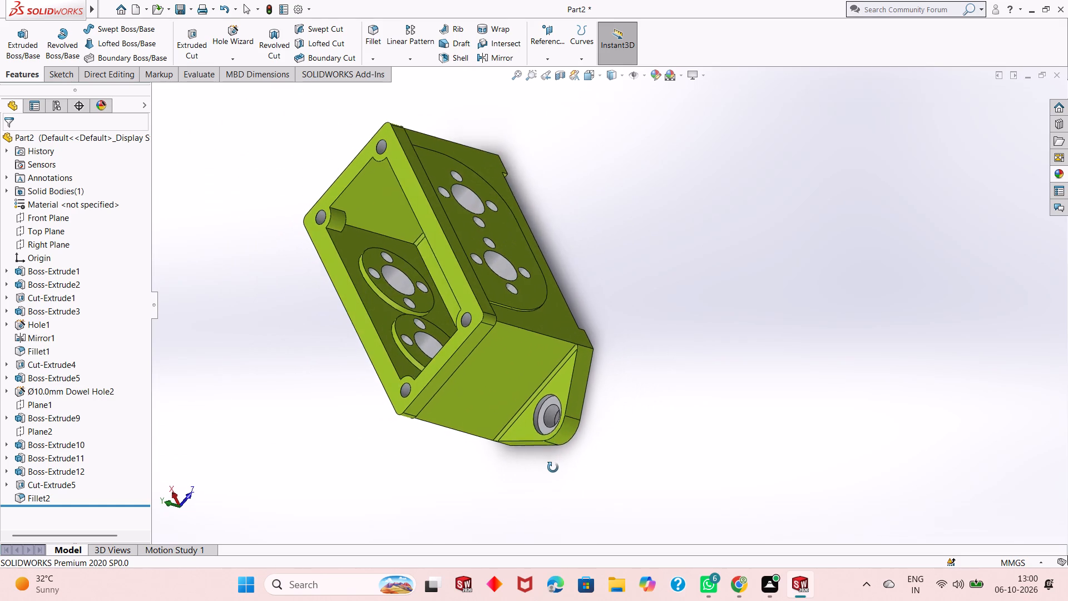
middle_click_drag(553, 467, 618, 314)
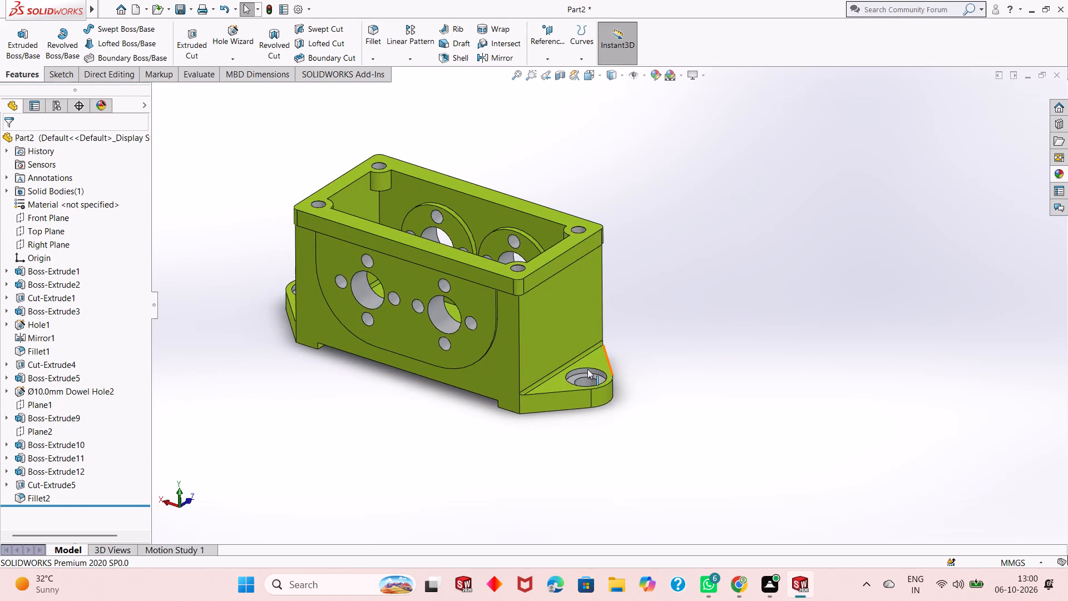
scroll(559, 380, "up", 1)
scroll(339, 279, "down", 3)
middle_click_drag(579, 369, 591, 304)
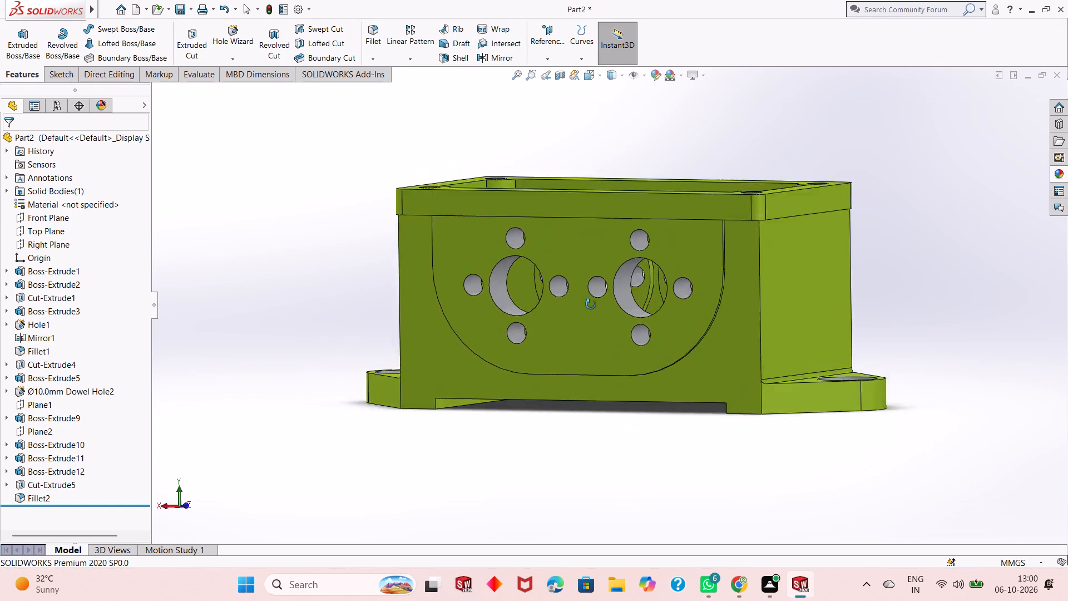
middle_click_drag(591, 304, 582, 342)
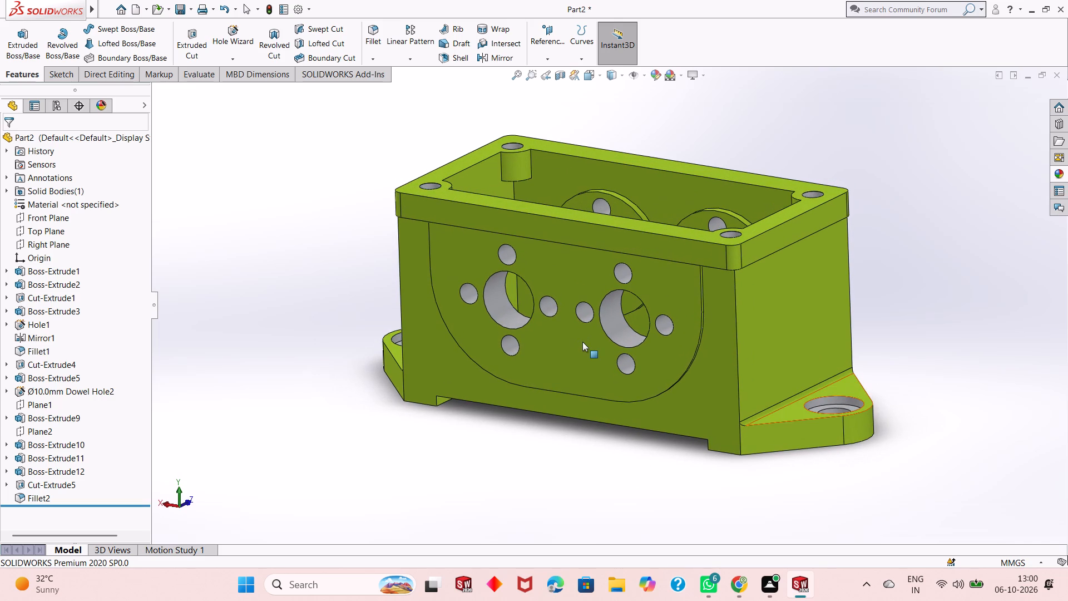
middle_click_drag(645, 302, 545, 423)
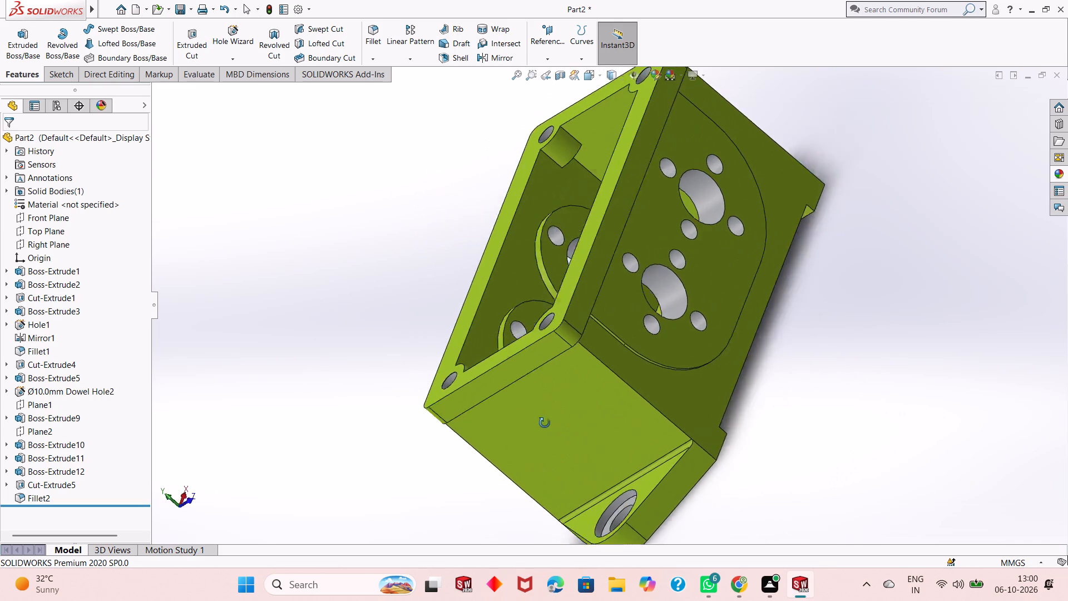
middle_click_drag(545, 423, 636, 271)
scroll(636, 271, "up", 1)
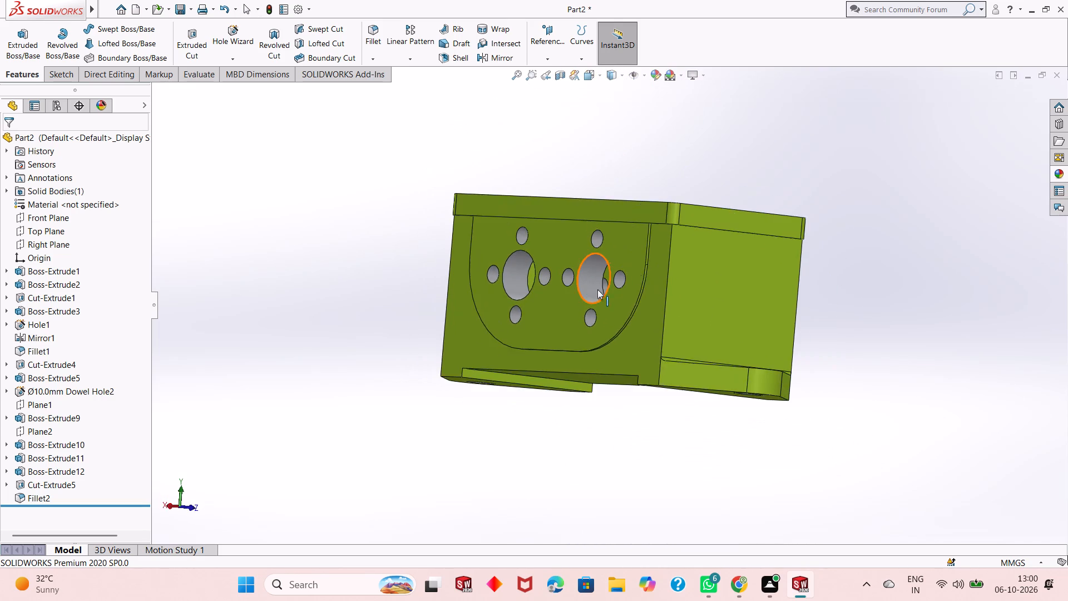
scroll(596, 283, "down", 2)
middle_click_drag(590, 300, 591, 385)
scroll(589, 384, "up", 2)
scroll(657, 346, "down", 1)
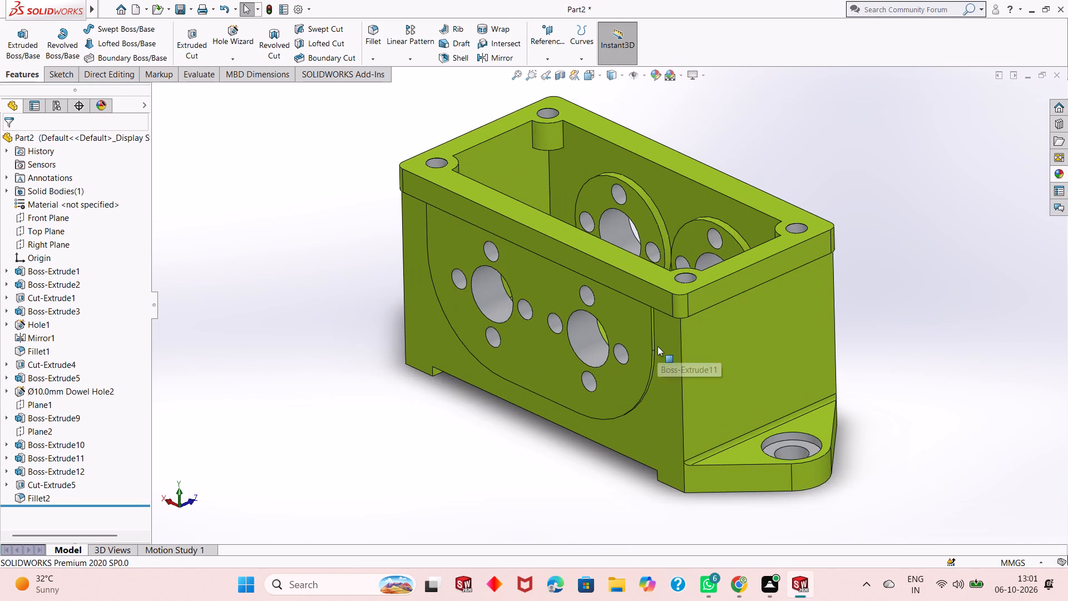
scroll(659, 341, "up", 1)
Section the housing at a 33 mm offset from Plane2 and inspect the cut interior from the front and above.
left_click(562, 73)
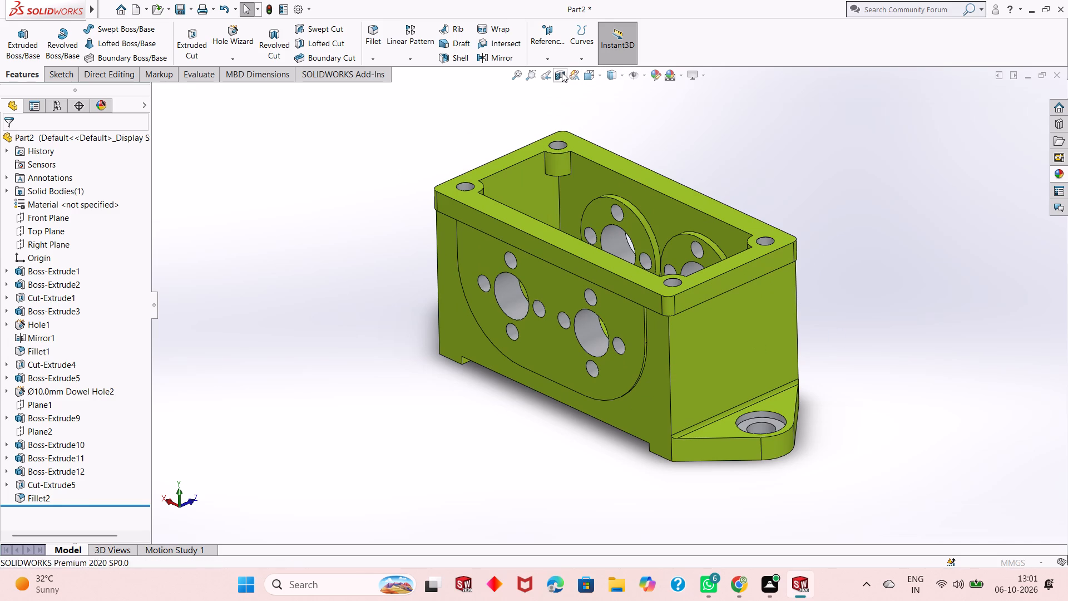
double_click(65, 412)
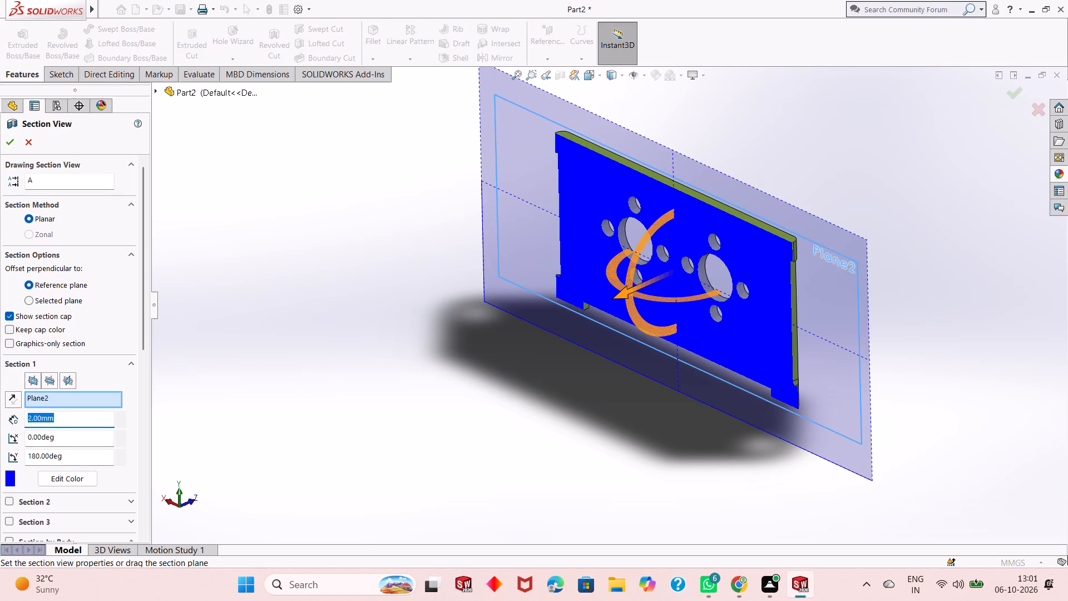
type("33")
key("Return")
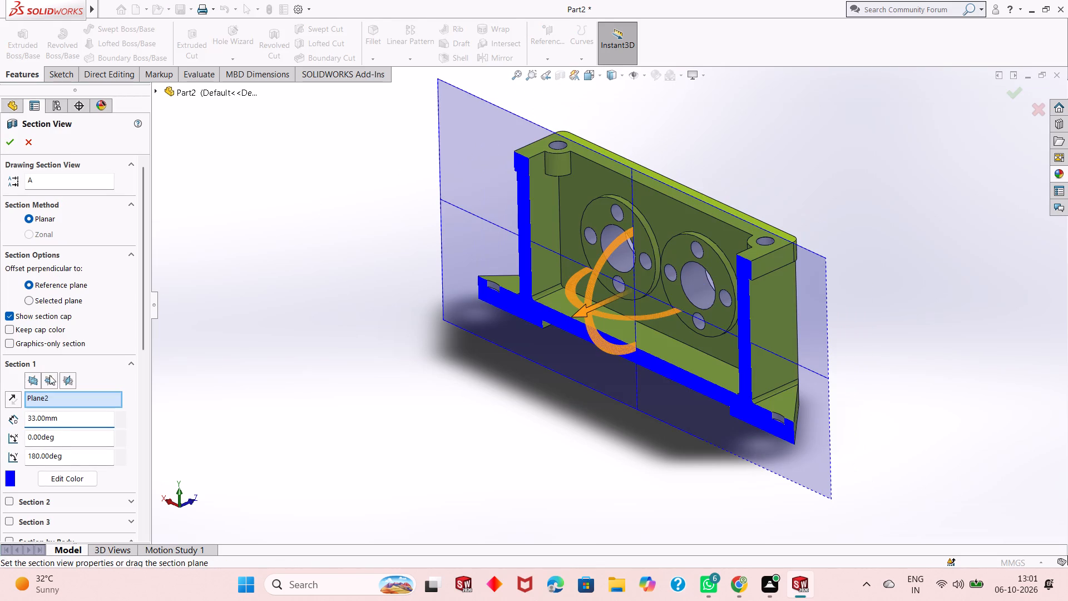
left_click(10, 139)
left_click(615, 466)
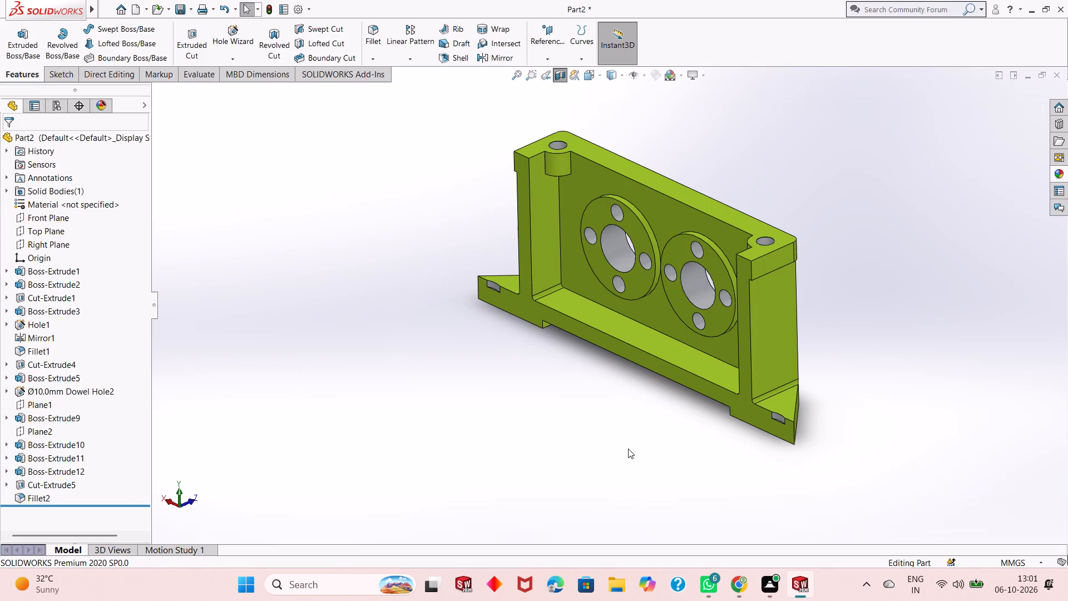
middle_click_drag(628, 449, 644, 370)
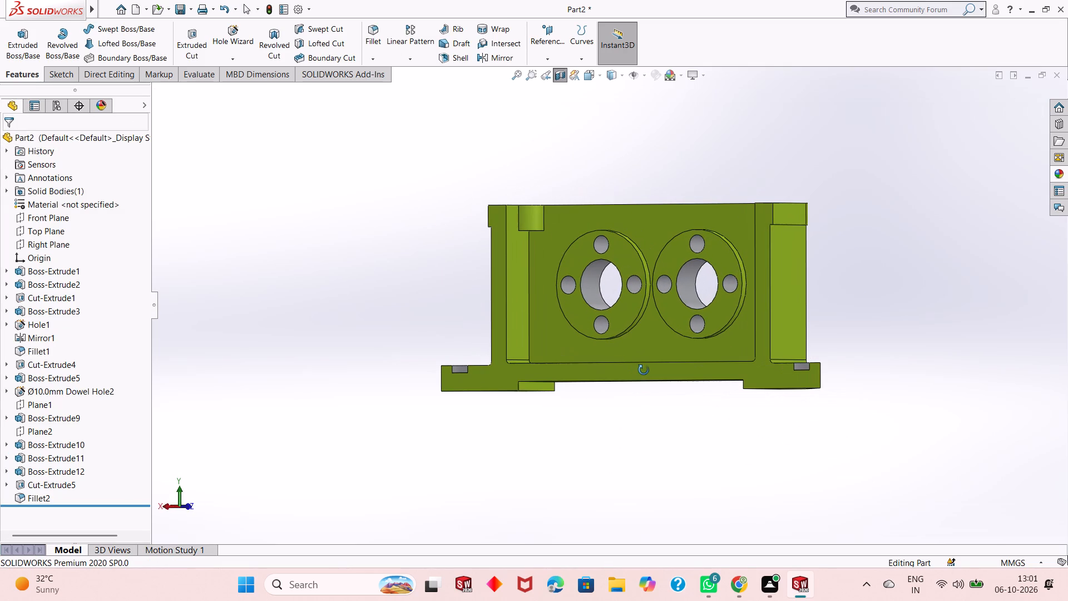
middle_click_drag(644, 370, 690, 378)
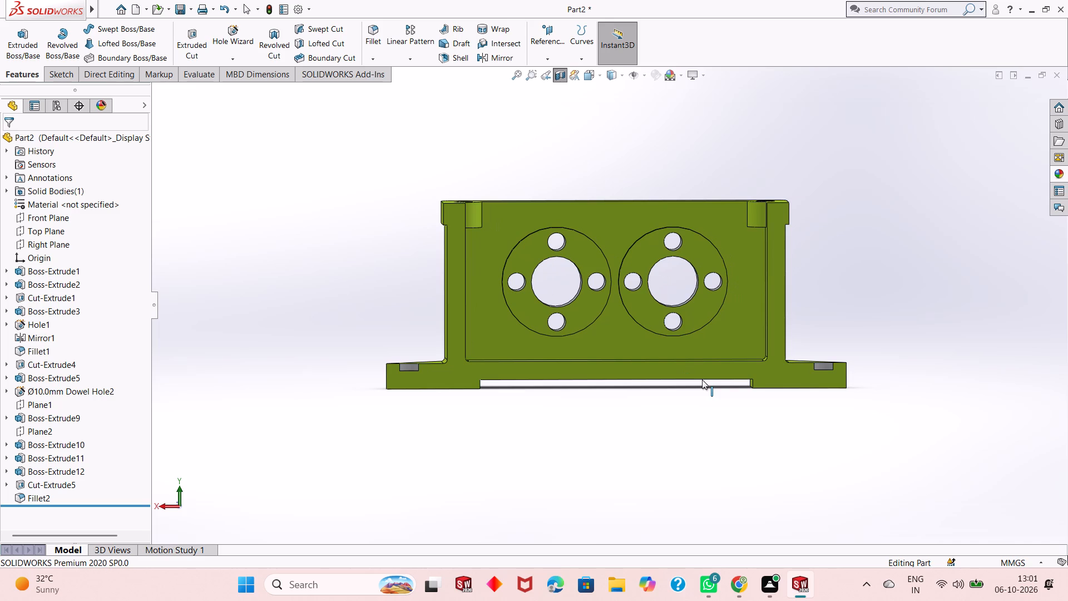
middle_click_drag(867, 422, 856, 431)
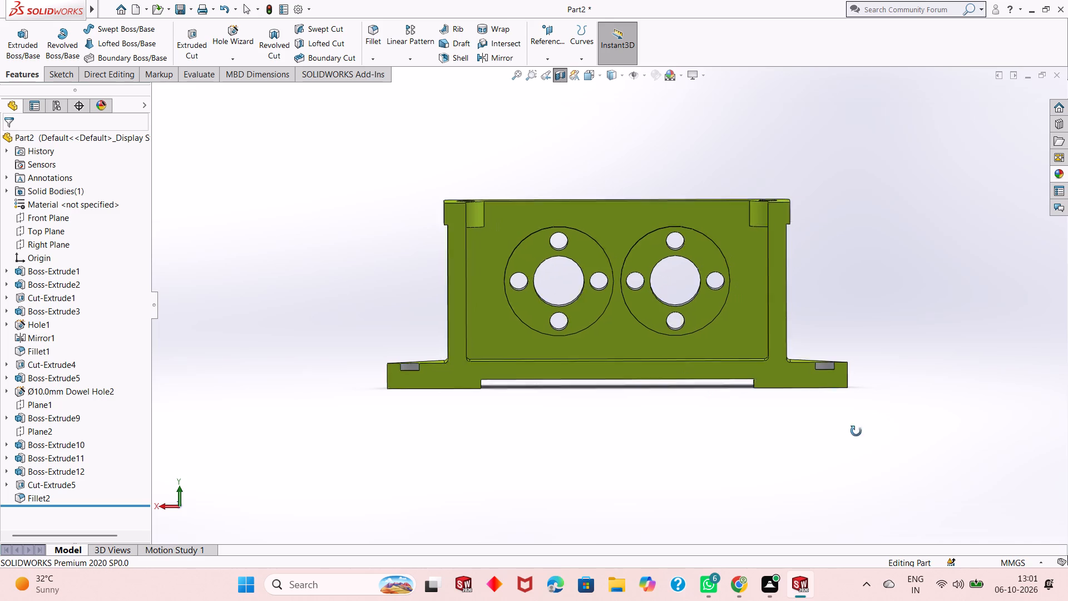
middle_click_drag(856, 431, 802, 484)
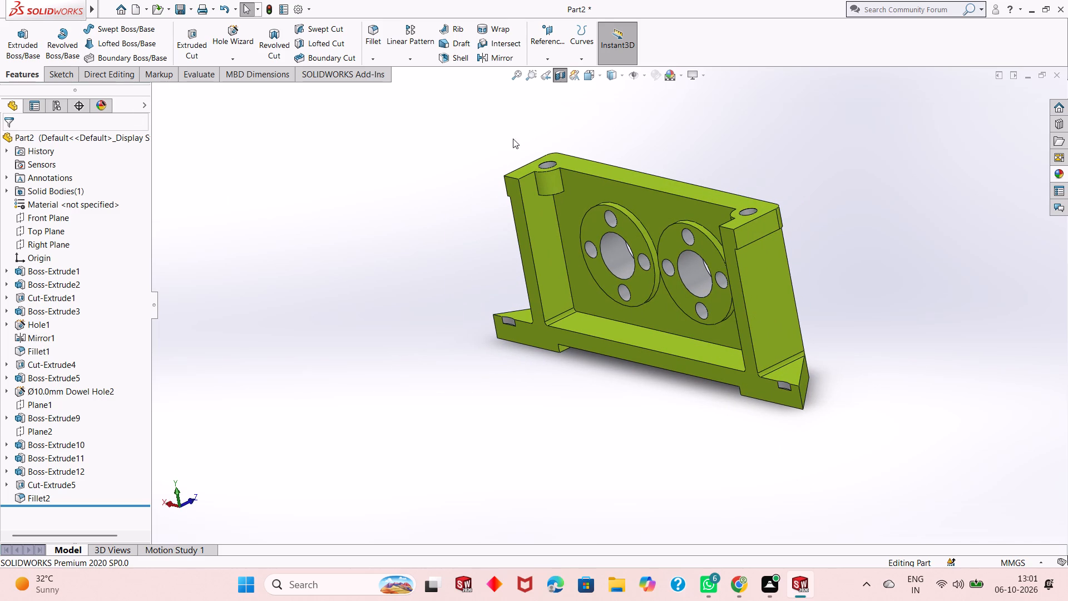
Re-section the housing at about 46 mm from Plane2, through the counterbored lug holes, and inspect the cut face straight on.
left_click(562, 71)
left_click(561, 72)
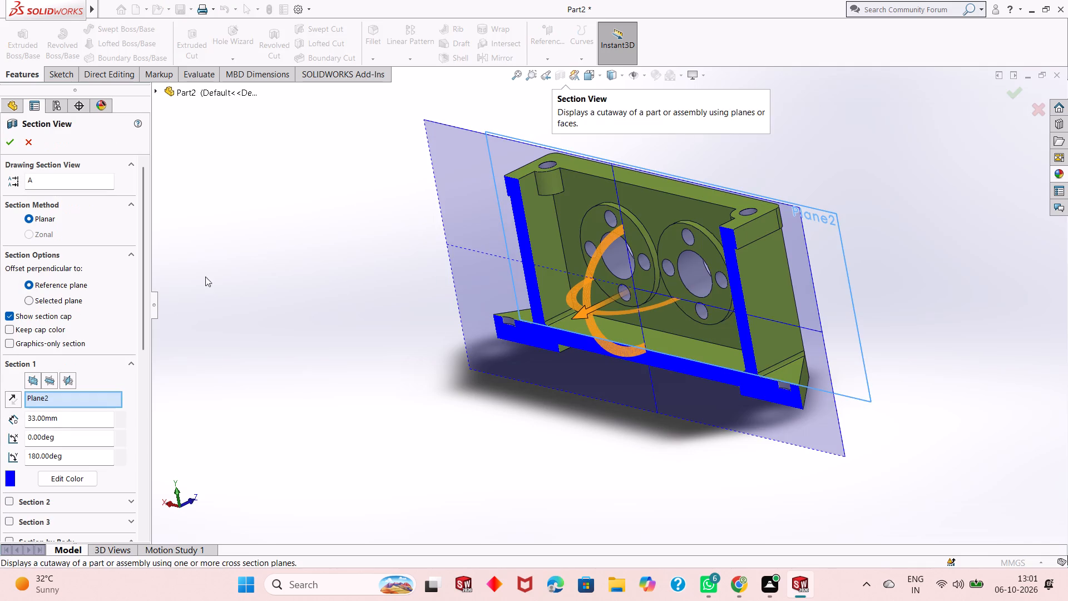
left_click_drag(583, 312, 568, 323)
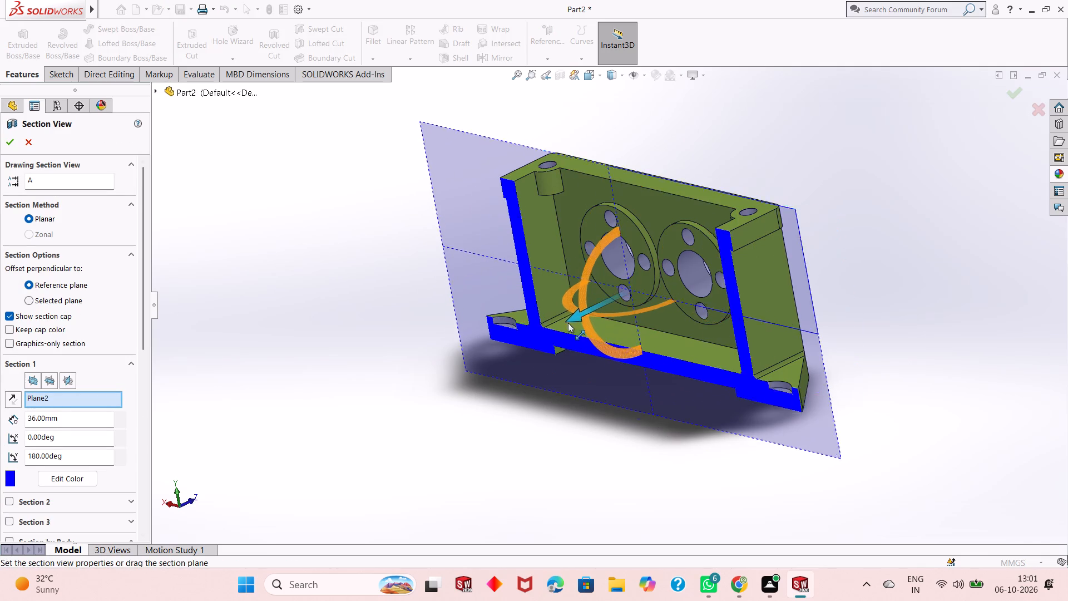
left_click_drag(568, 323, 568, 324)
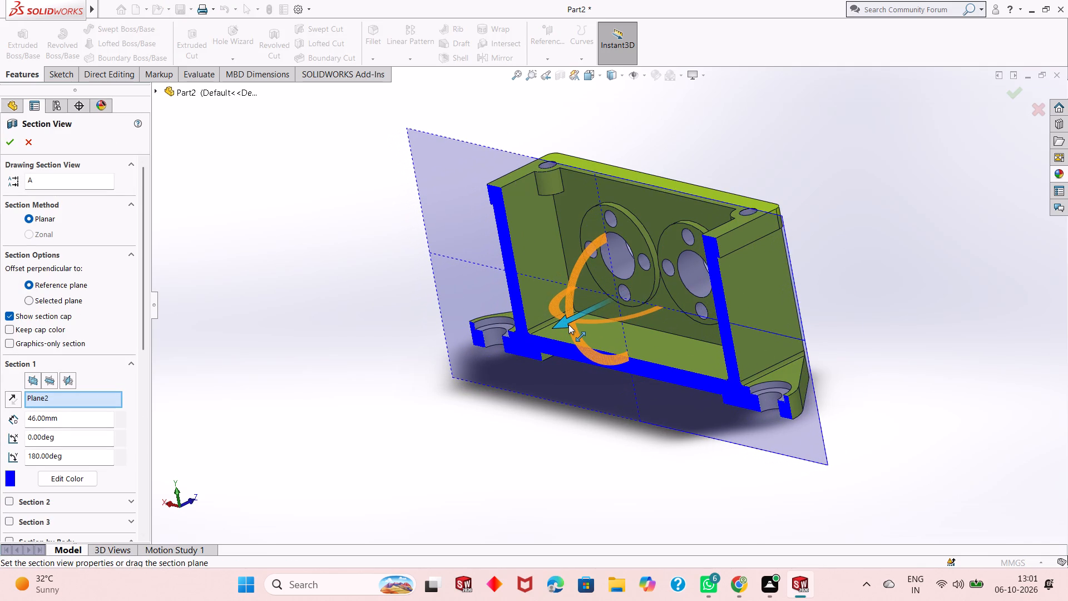
left_click_drag(568, 324, 569, 324)
left_click(12, 144)
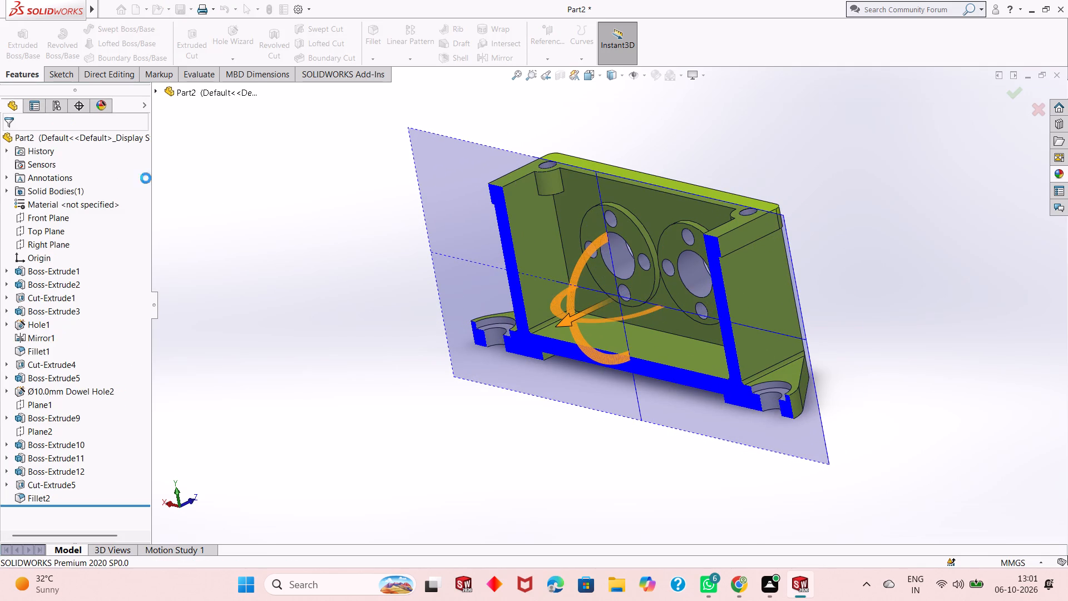
middle_click_drag(620, 372, 636, 304)
scroll(484, 371, "down", 3)
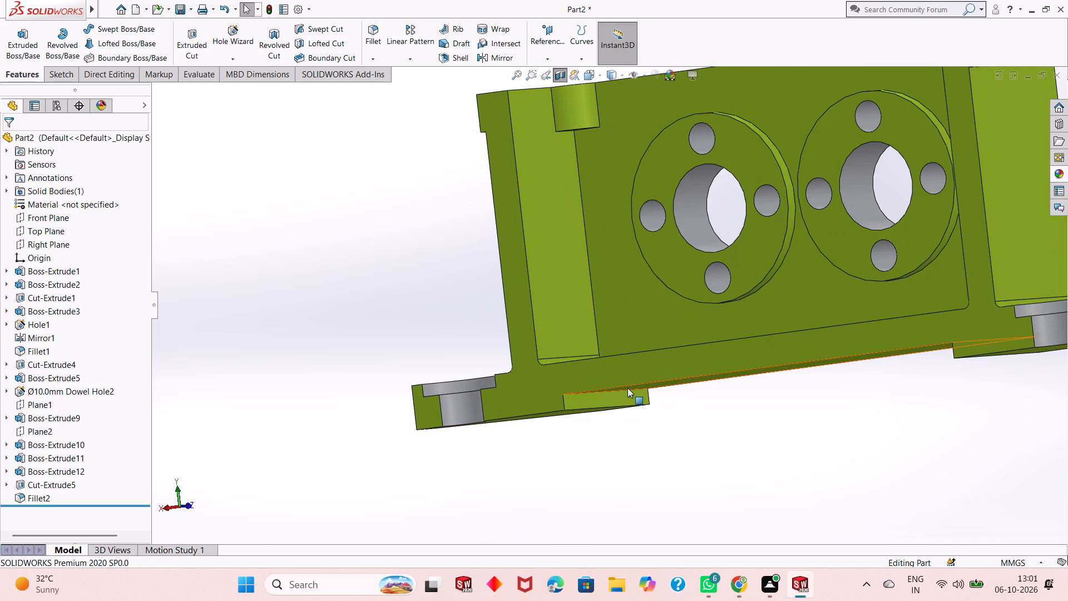
left_click(650, 459)
key("ctrl+8")
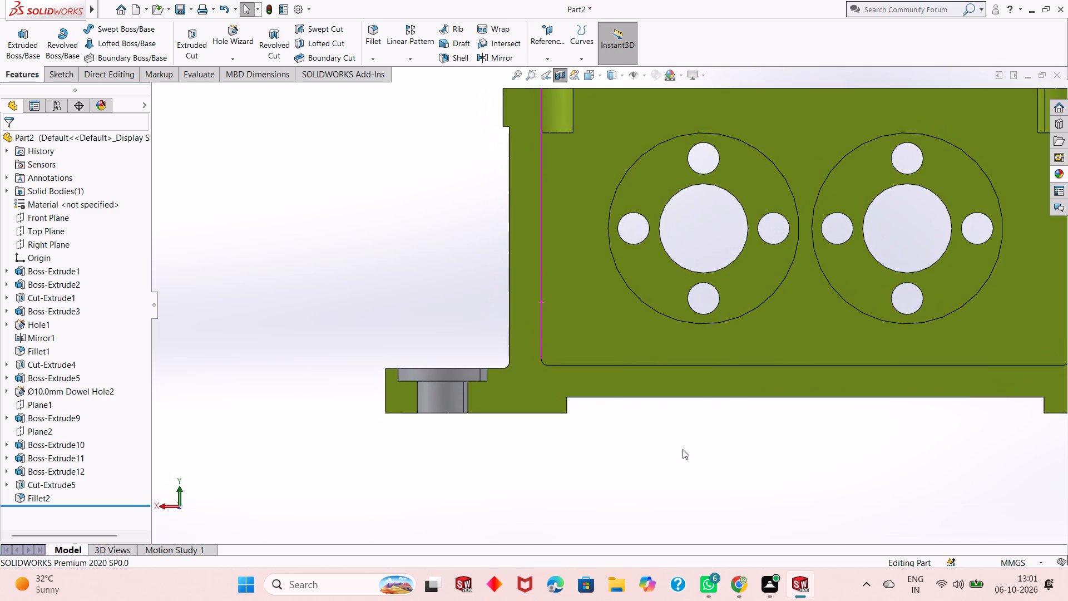
scroll(665, 441, "up", 3)
scroll(833, 306, "down", 2)
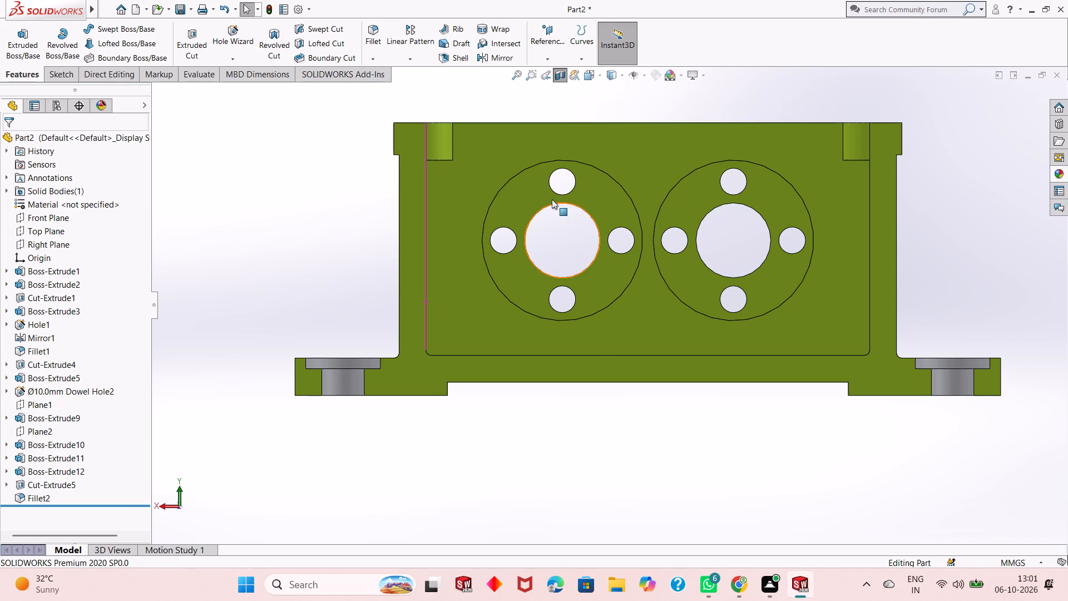
scroll(577, 281, "up", 1)
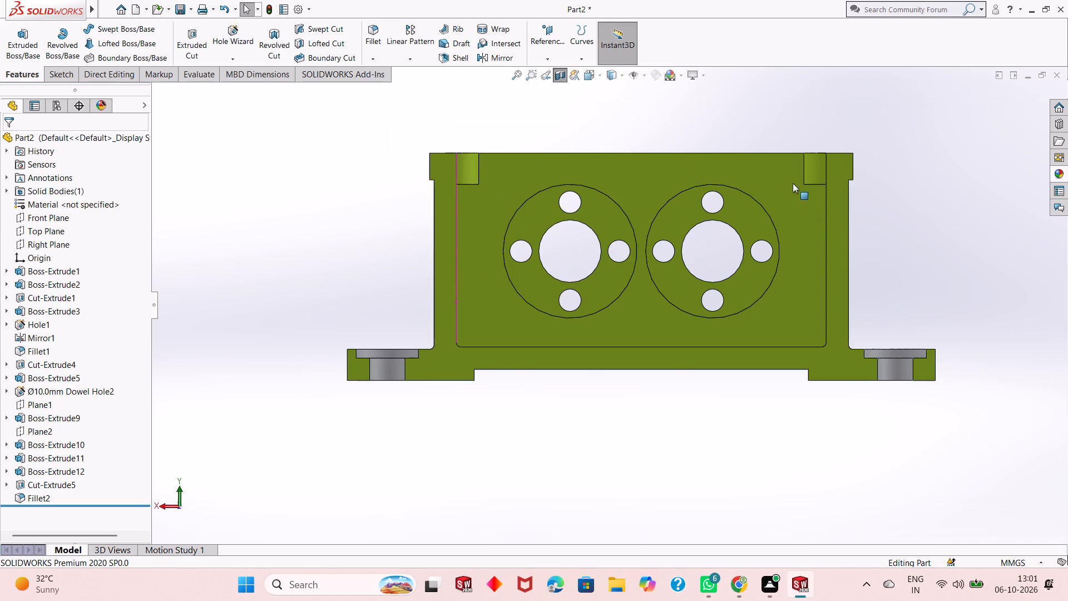
middle_click_drag(793, 183, 797, 201)
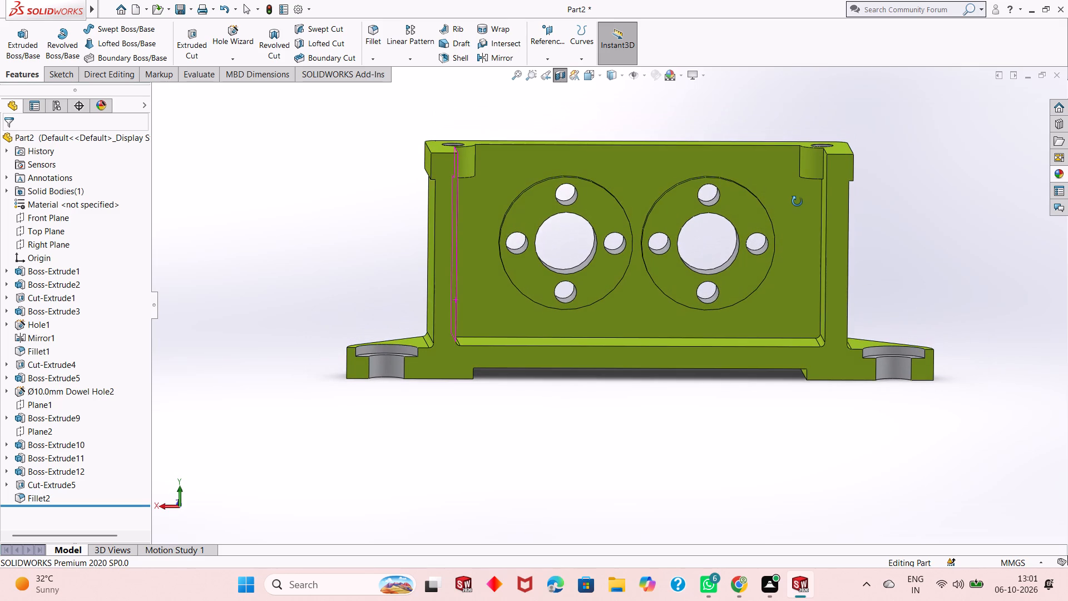
middle_click_drag(797, 201, 786, 201)
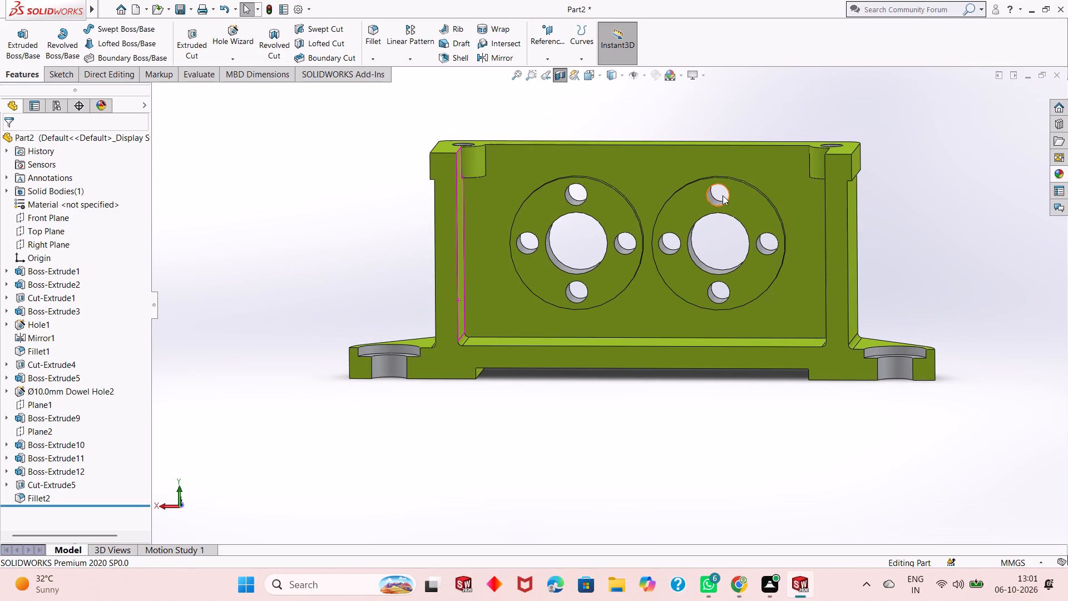
Turn off the section view and inspect the complete housing from the front and an angled view above.
left_click(558, 75)
scroll(596, 270, "up", 1)
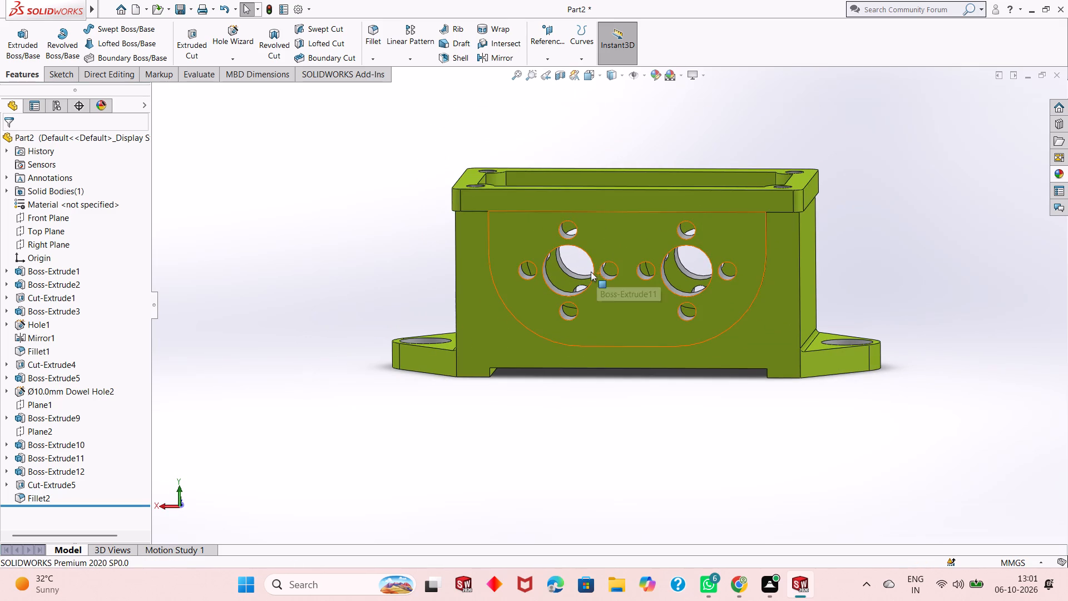
middle_click_drag(664, 302, 630, 330)
scroll(675, 245, "down", 2)
scroll(644, 327, "up", 1)
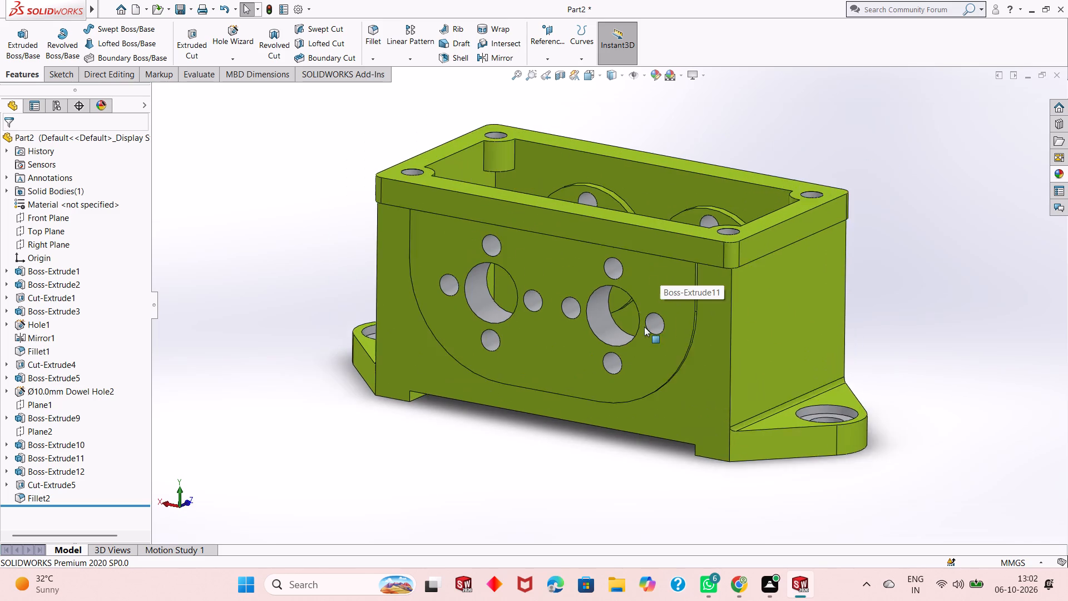
scroll(644, 327, "up", 2)
scroll(567, 249, "down", 2)
middle_click_drag(600, 348, 586, 368)
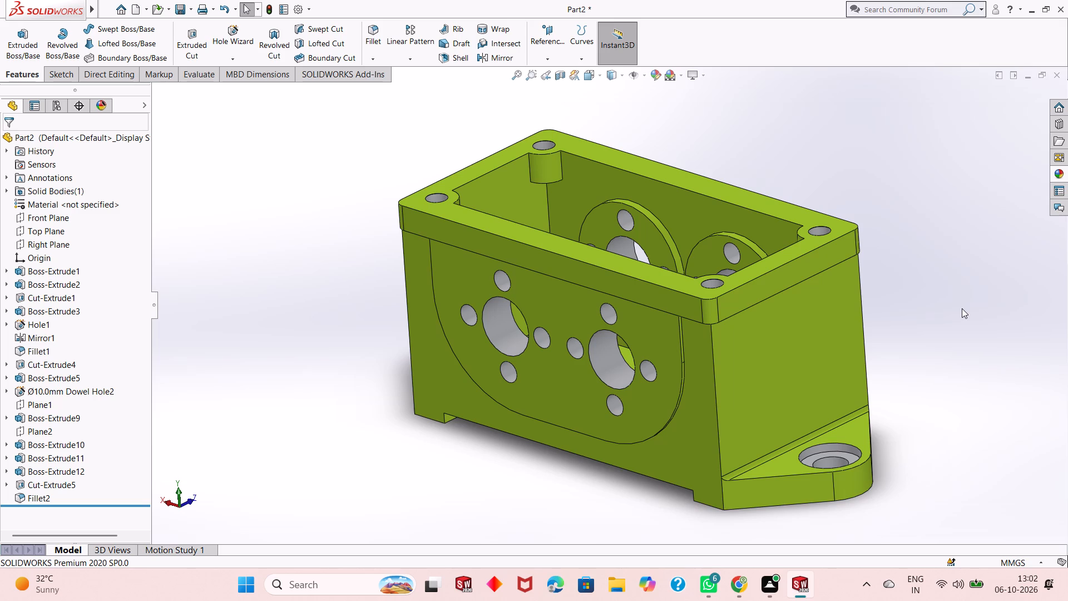
scroll(735, 323, "up", 1)
scroll(775, 290, "down", 1)
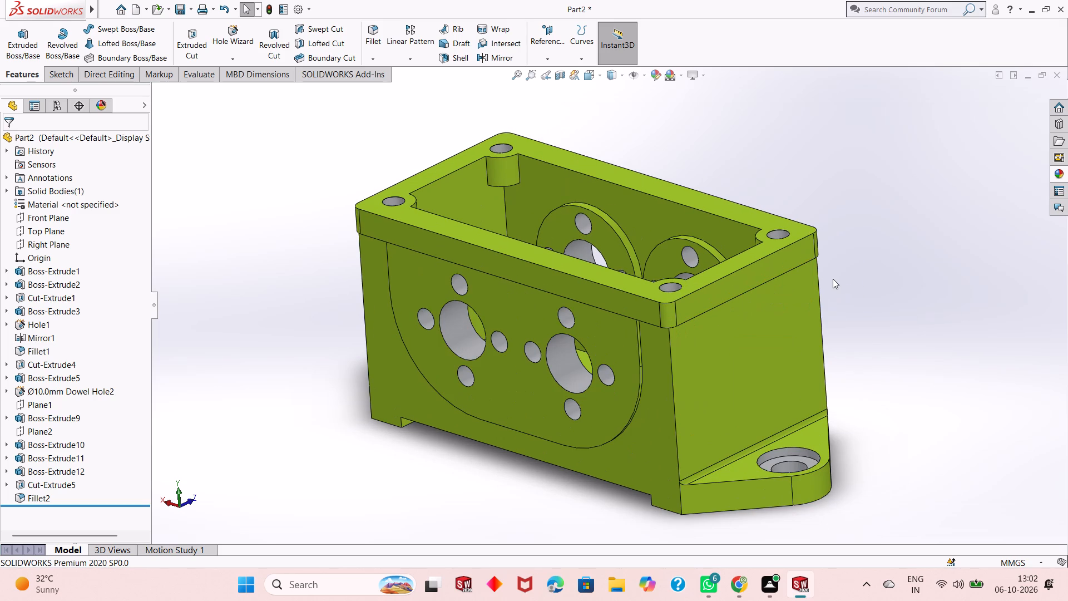
Save the part in the Downloads folder as "Gearbox housing".
key("ctrl+s")
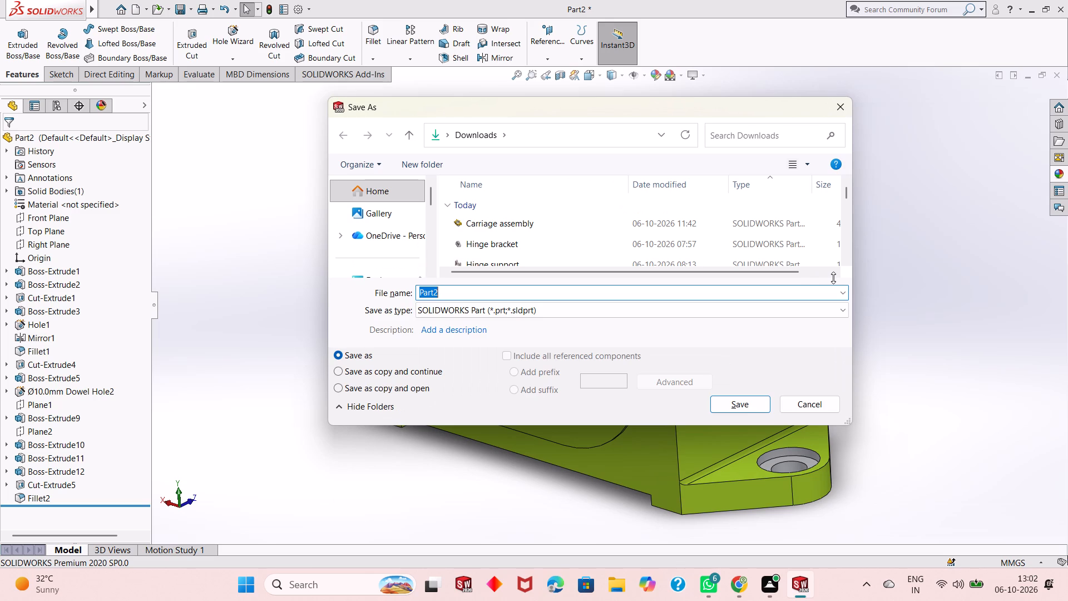
type("Gearbox")
key("space")
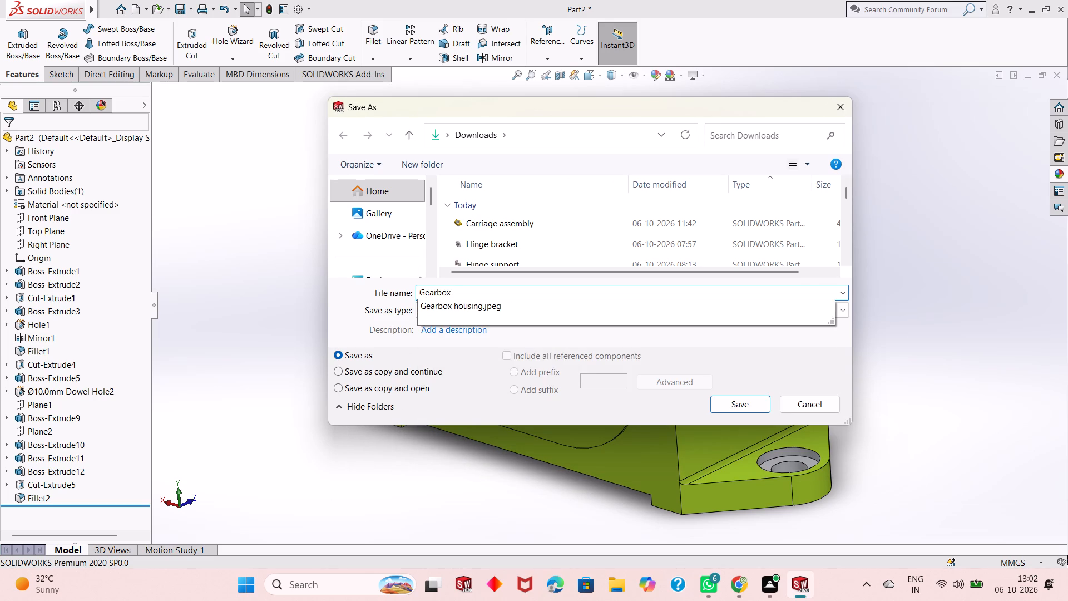
type("housing")
key("Return")
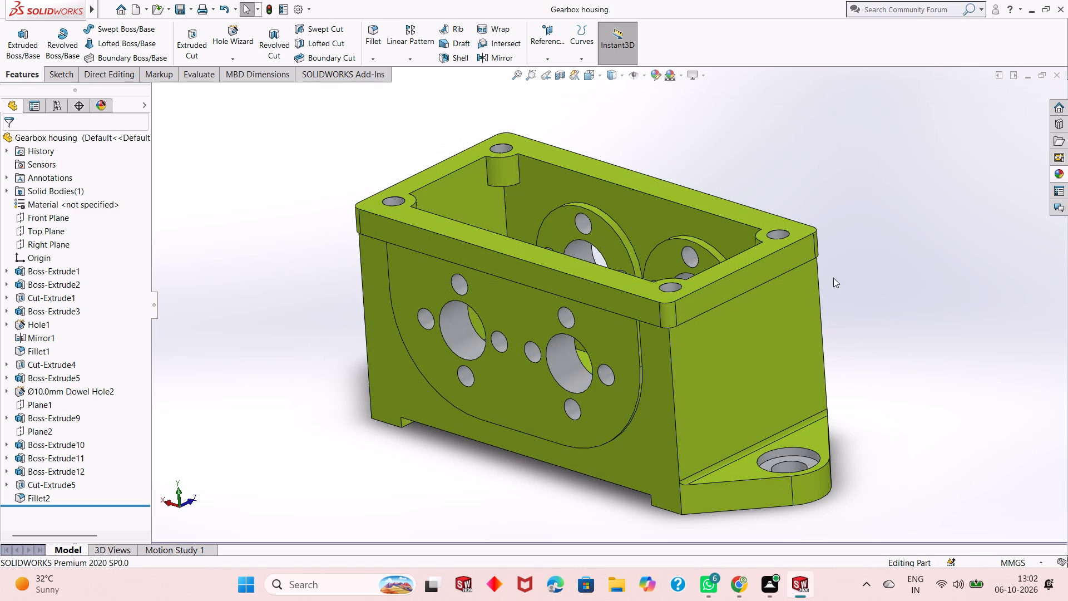
Save a PDF version of the Gearbox housing part in Downloads under the same name.
left_click(190, 9)
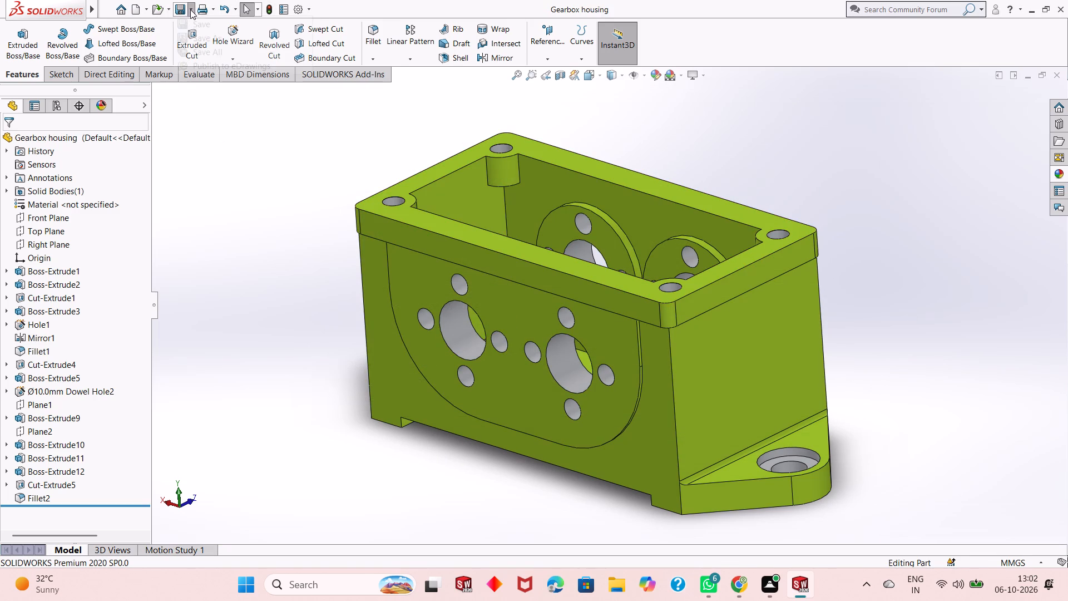
left_click(191, 36)
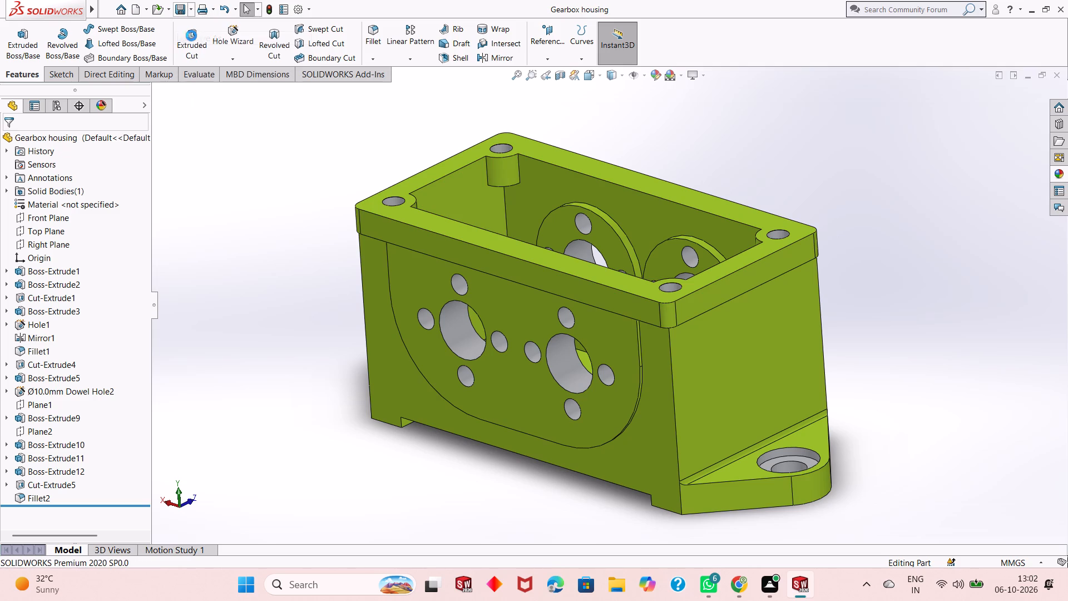
left_click(596, 317)
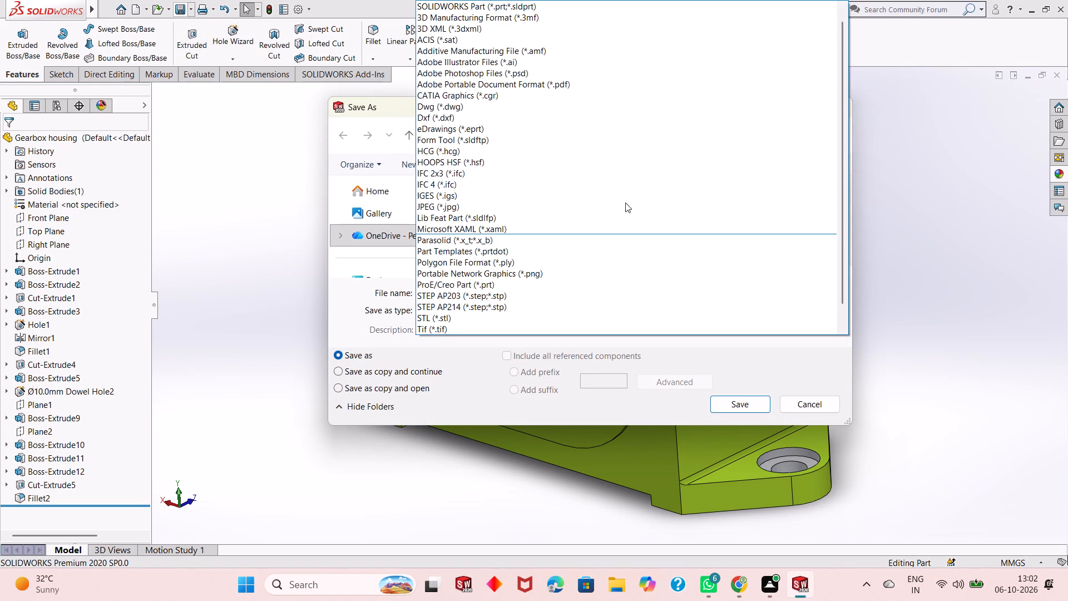
left_click(605, 80)
left_click(735, 431)
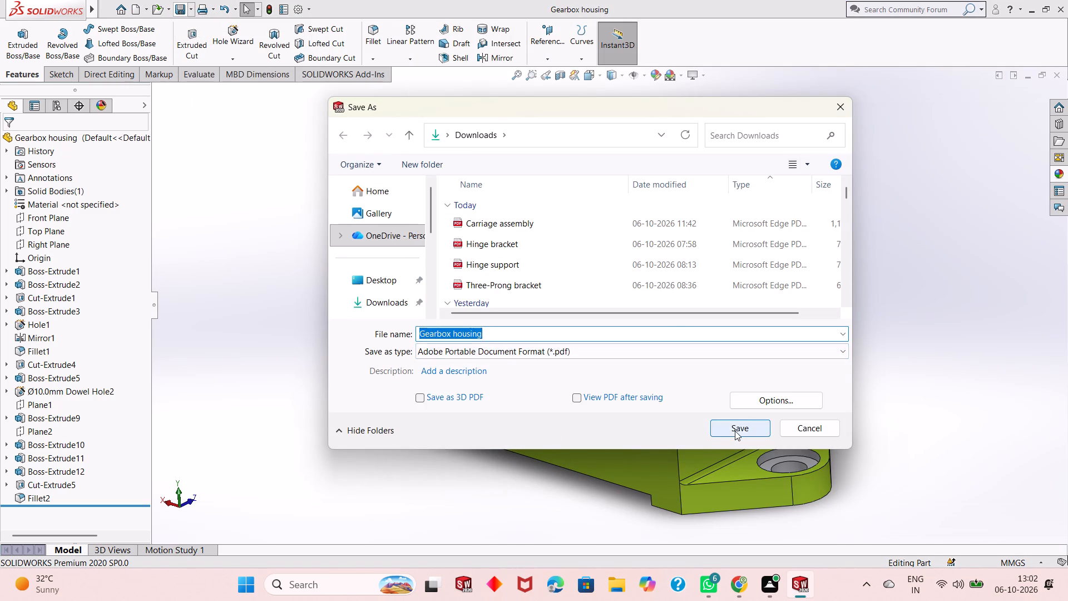